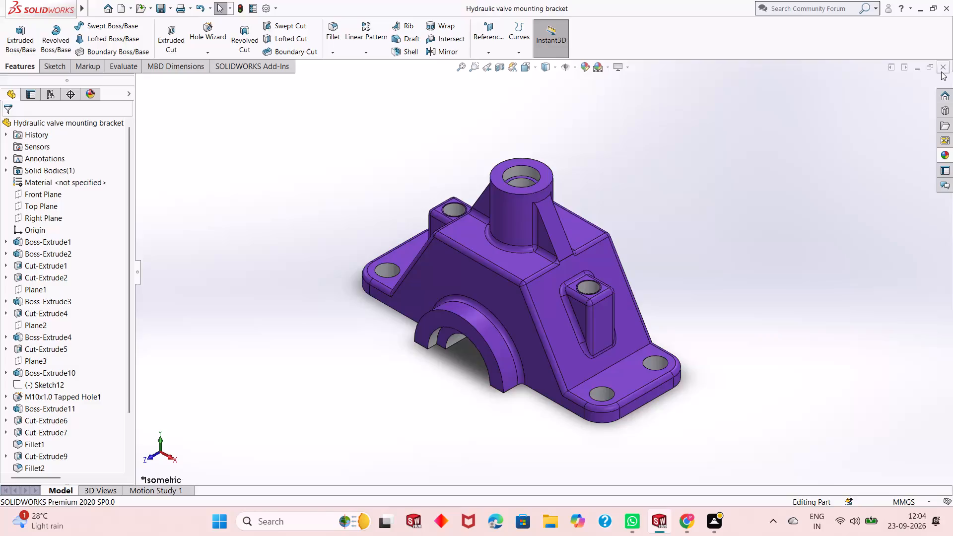
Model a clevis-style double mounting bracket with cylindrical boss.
Close the Hydraulic valve mounting bracket part and create a new part document.
{"action": "left_click", "coordinate": [941, 71]}
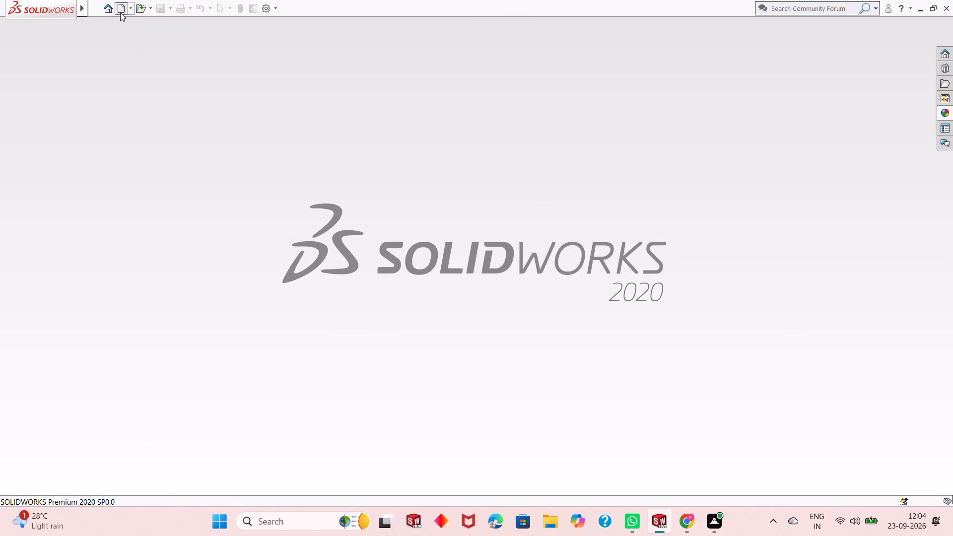
{"action": "left_click", "coordinate": [120, 12]}
{"action": "double_click", "coordinate": [222, 250]}
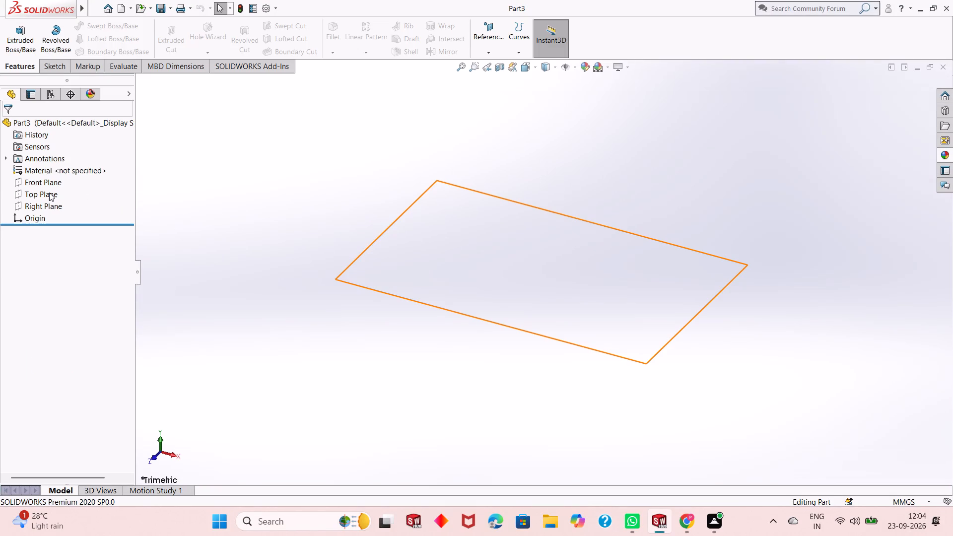
Sketch a circle of about 31 mm radius centred on the origin on the Top Plane.
{"action": "left_click", "coordinate": [49, 193]}
{"action": "left_click", "coordinate": [58, 182]}
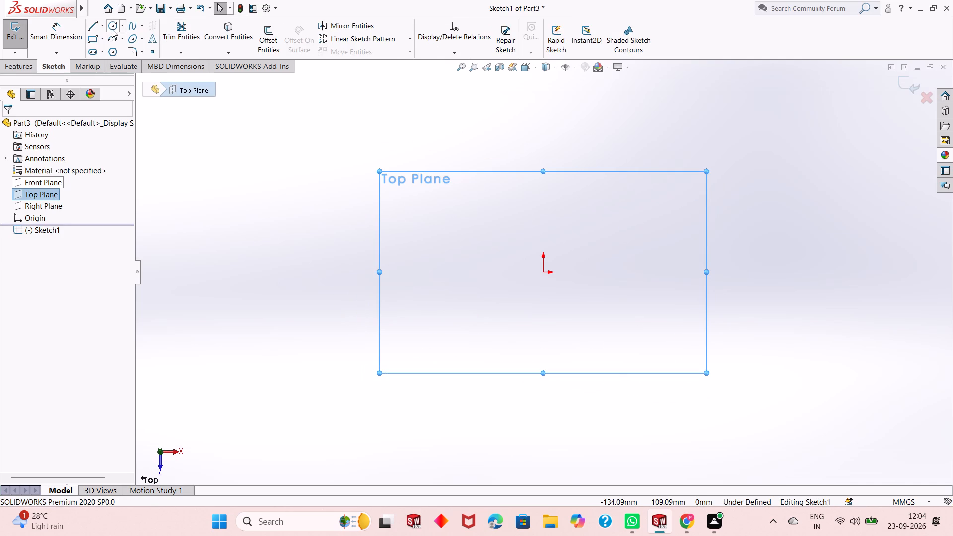
{"action": "left_click", "coordinate": [111, 30]}
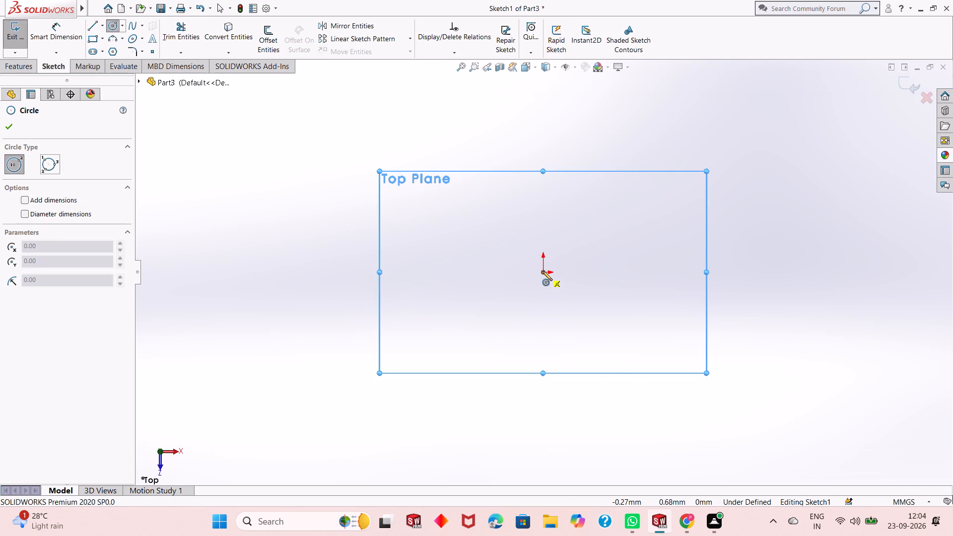
{"action": "left_click", "coordinate": [543, 271]}
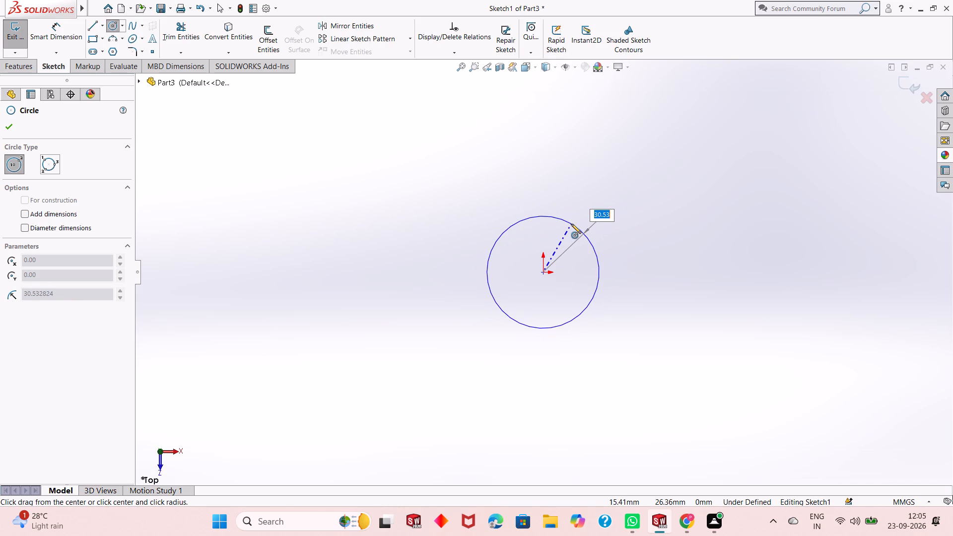
{"action": "left_click", "coordinate": [571, 224]}
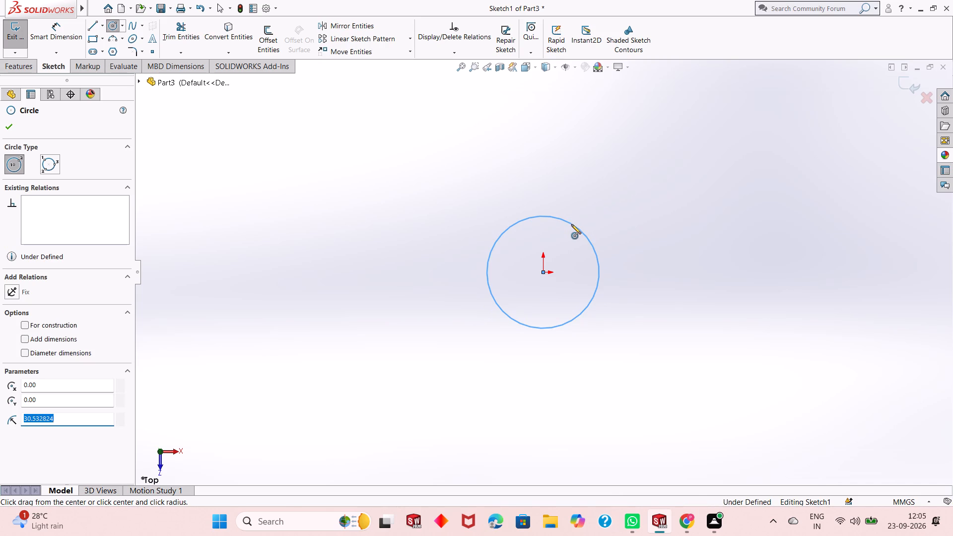
{"action": "left_click", "coordinate": [6, 128]}
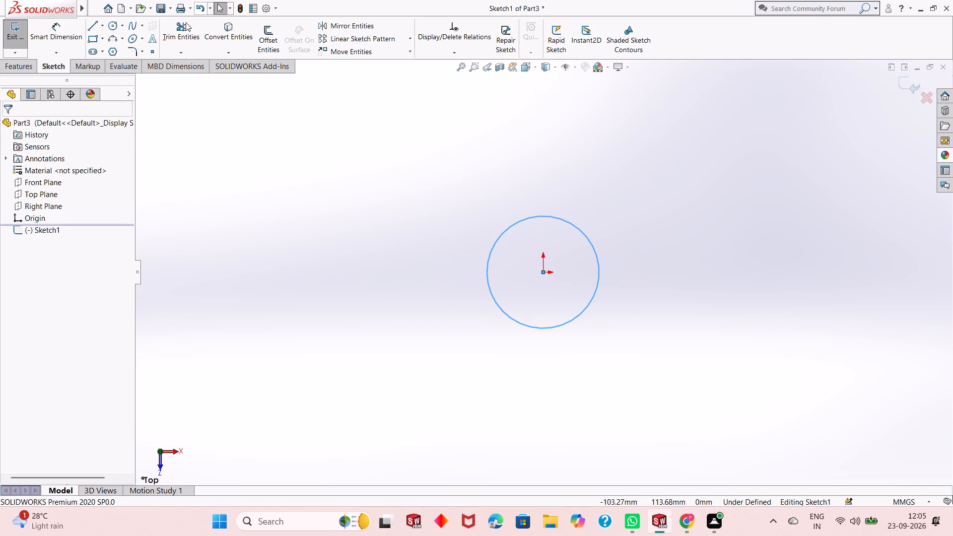
Dimension the circle's diameter as 50 mm.
{"action": "left_click", "coordinate": [72, 39]}
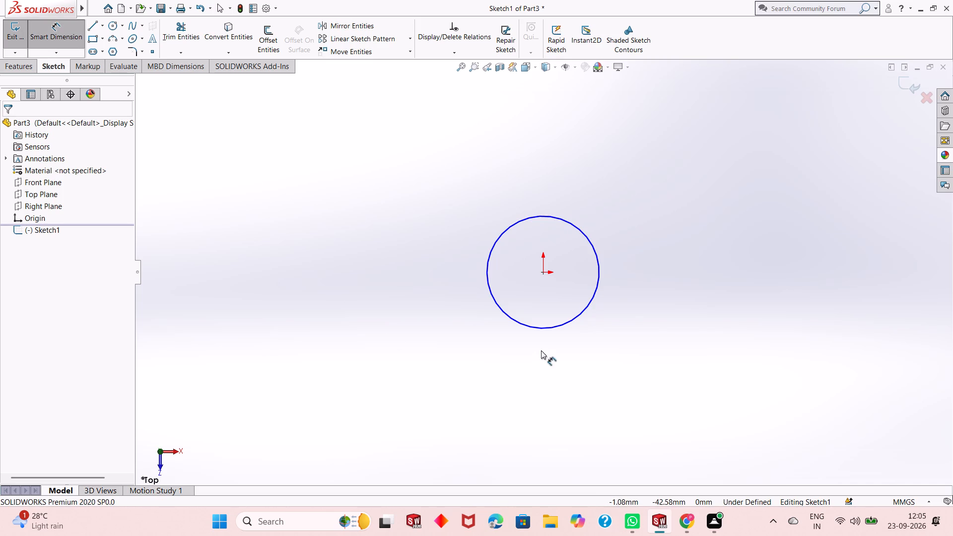
{"action": "left_click", "coordinate": [535, 330]}
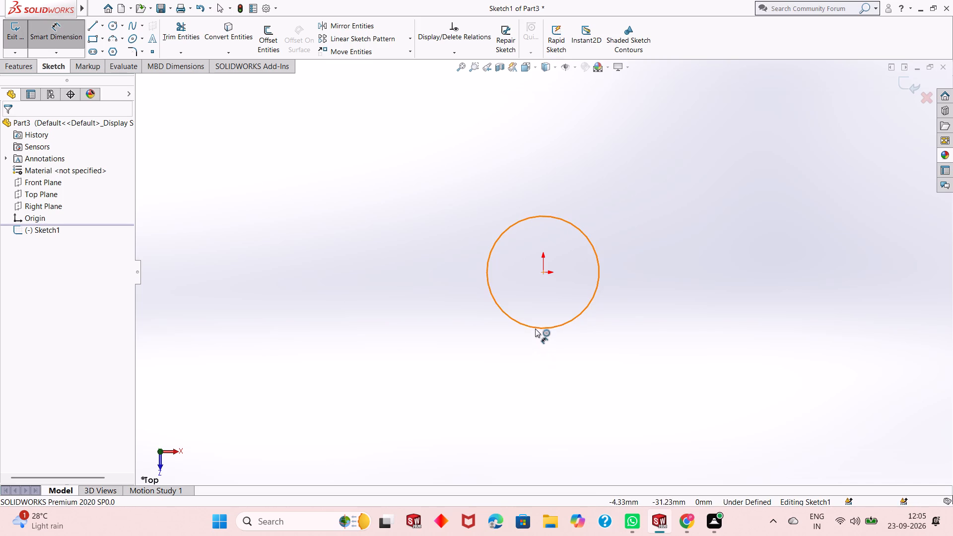
{"action": "left_click", "coordinate": [400, 425]}
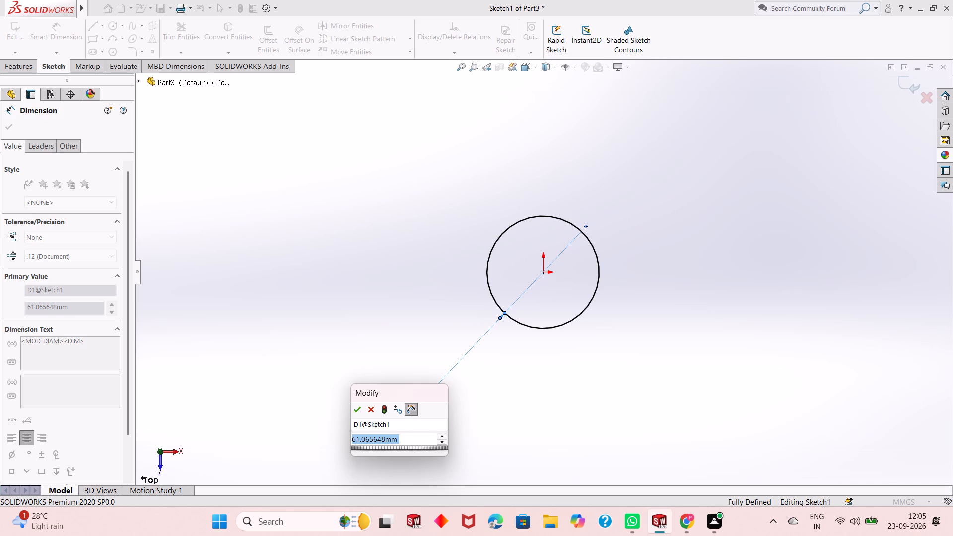
{"action": "type", "text": "50"}
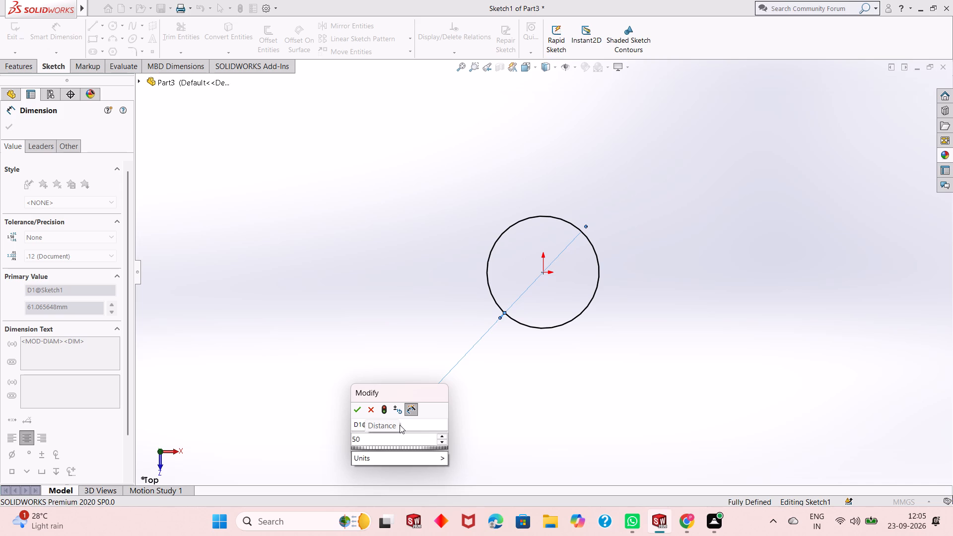
{"action": "key", "text": "Return"}
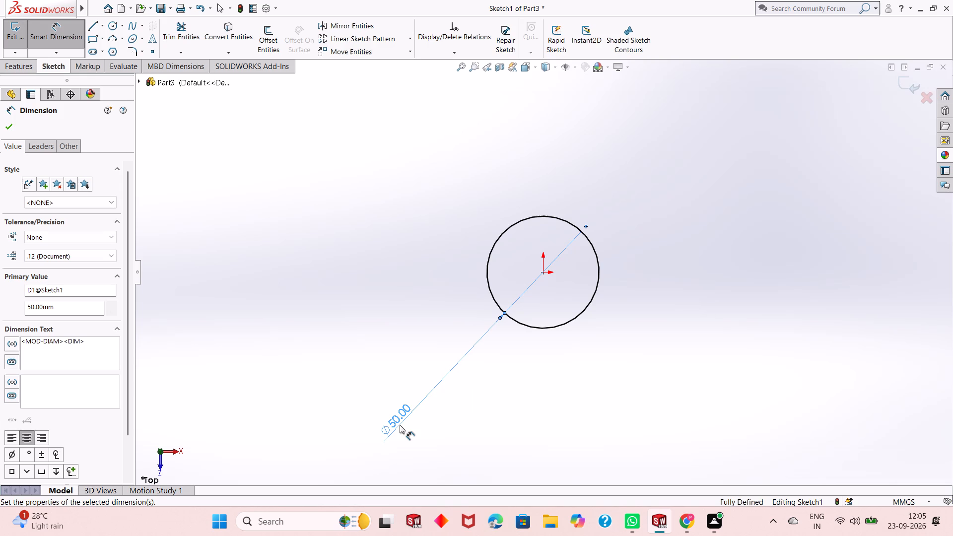
{"action": "left_click", "coordinate": [9, 130]}
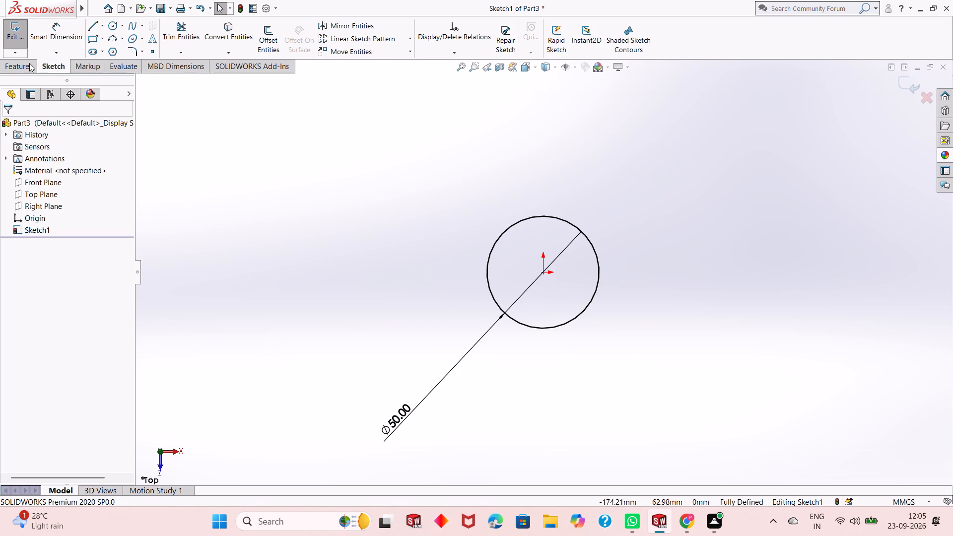
Extrude the 50 mm circle upward as a blind boss with a depth of 80 mm.
{"action": "left_click", "coordinate": [28, 62]}
{"action": "left_click", "coordinate": [27, 47]}
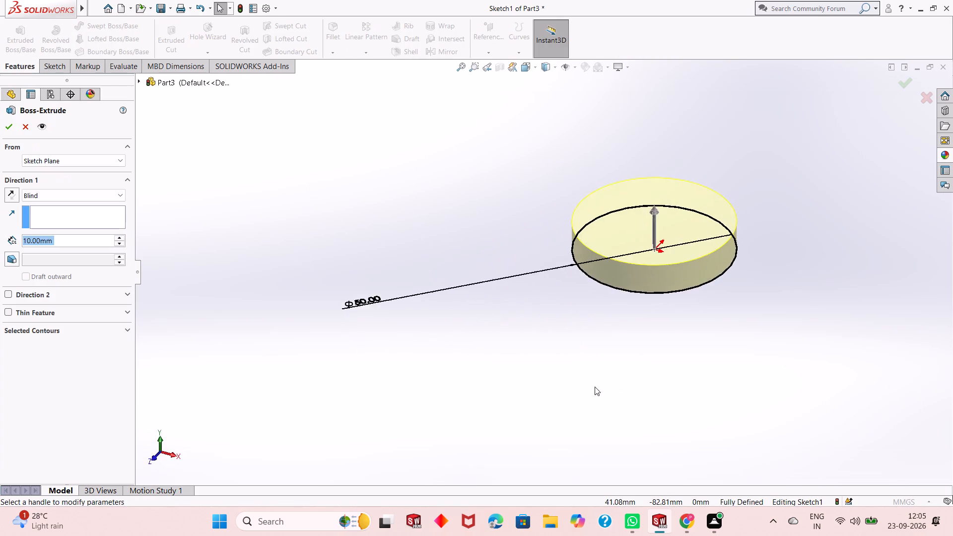
{"action": "scroll", "coordinate": [706, 300], "scroll_direction": "up", "scroll_amount": 1}
{"action": "scroll", "coordinate": [753, 157], "scroll_direction": "down", "scroll_amount": 2}
{"action": "scroll", "coordinate": [560, 333], "scroll_direction": "up", "scroll_amount": 1}
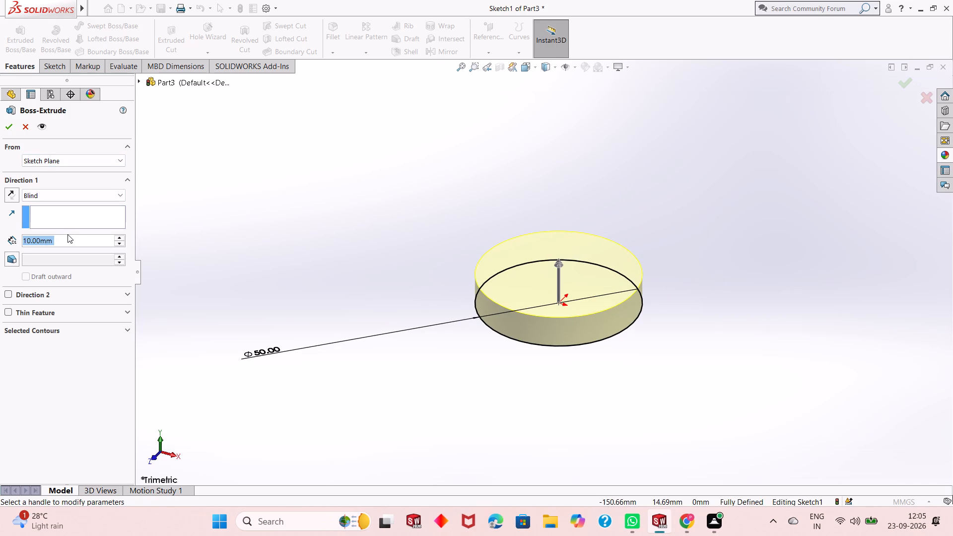
{"action": "type", "text": "80"}
{"action": "key", "text": "Return"}
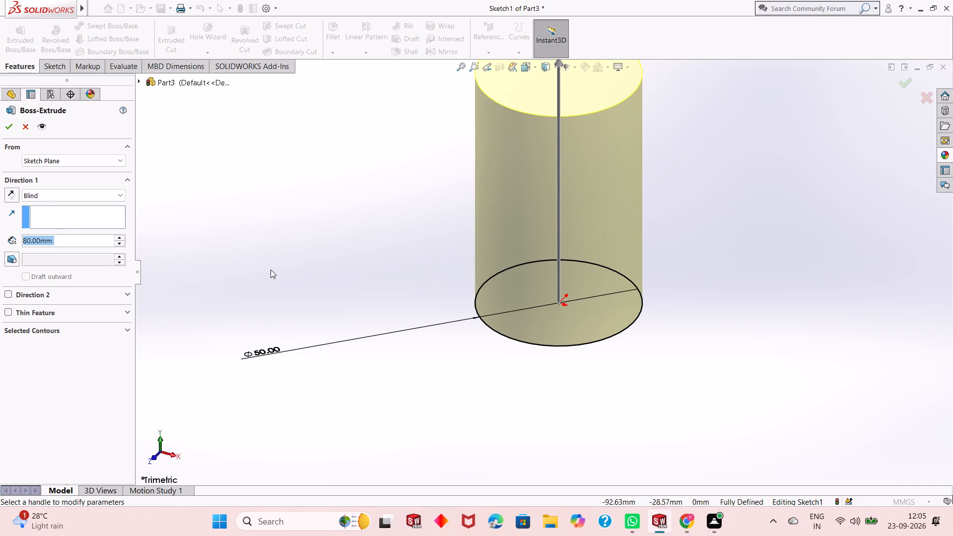
{"action": "scroll", "coordinate": [287, 267], "scroll_direction": "up", "scroll_amount": 3}
{"action": "scroll", "coordinate": [640, 148], "scroll_direction": "down", "scroll_amount": 1}
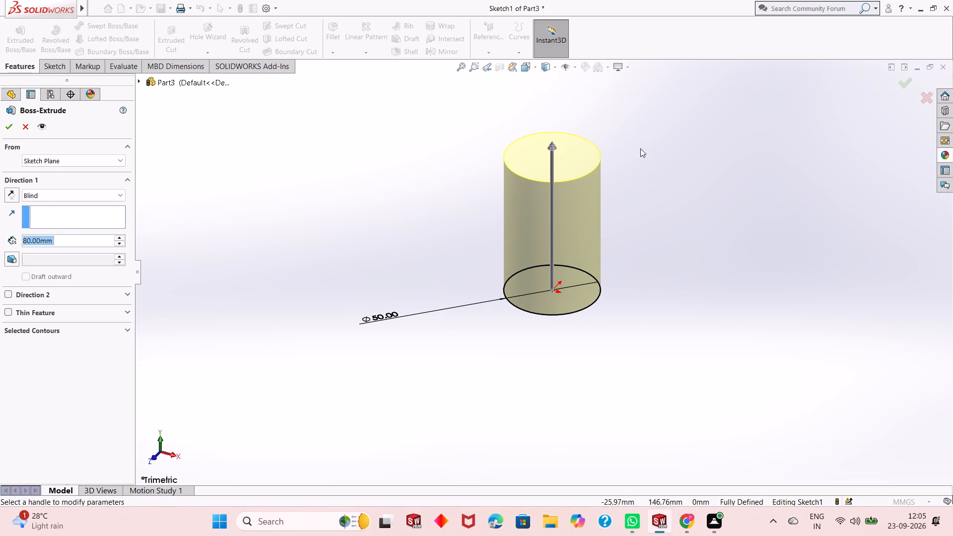
{"action": "scroll", "coordinate": [548, 284], "scroll_direction": "up", "scroll_amount": 1}
{"action": "scroll", "coordinate": [566, 151], "scroll_direction": "down", "scroll_amount": 1}
{"action": "scroll", "coordinate": [540, 291], "scroll_direction": "up", "scroll_amount": 1}
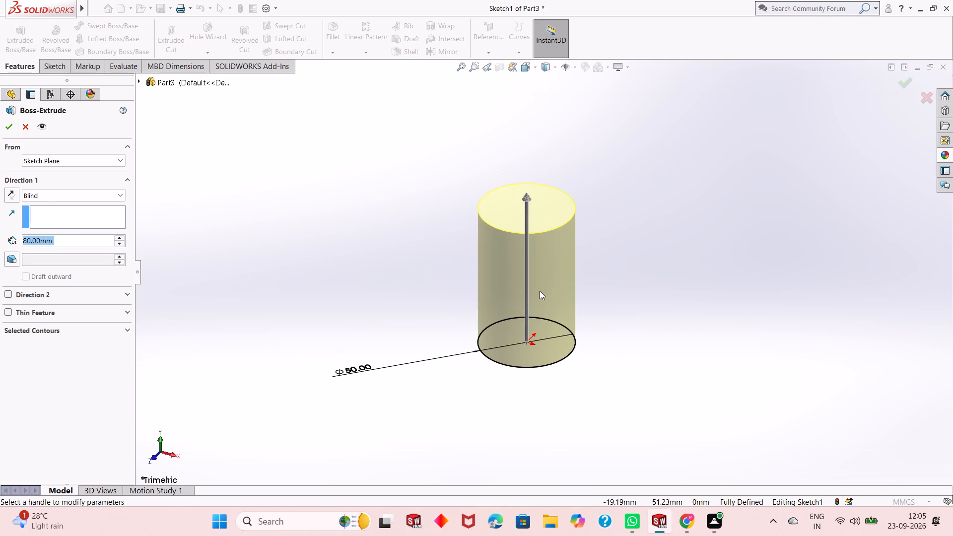
{"action": "left_click", "coordinate": [7, 130]}
{"action": "left_click", "coordinate": [414, 250]}
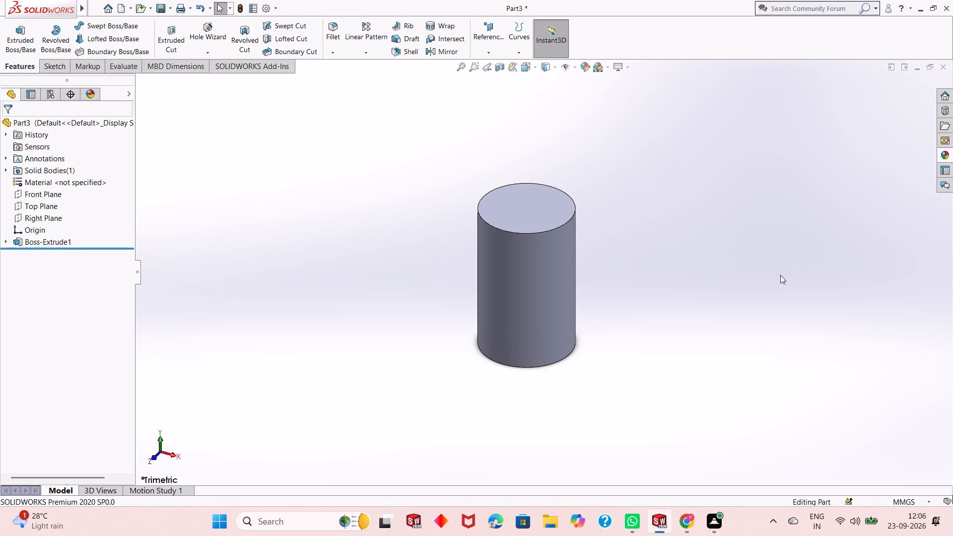
Sketch a circle of about 12 mm radius centred on the origin on the cylinder's top face.
{"action": "scroll", "coordinate": [541, 287], "scroll_direction": "down", "scroll_amount": 2}
{"action": "scroll", "coordinate": [541, 287], "scroll_direction": "up", "scroll_amount": 1}
{"action": "left_click", "coordinate": [542, 189]}
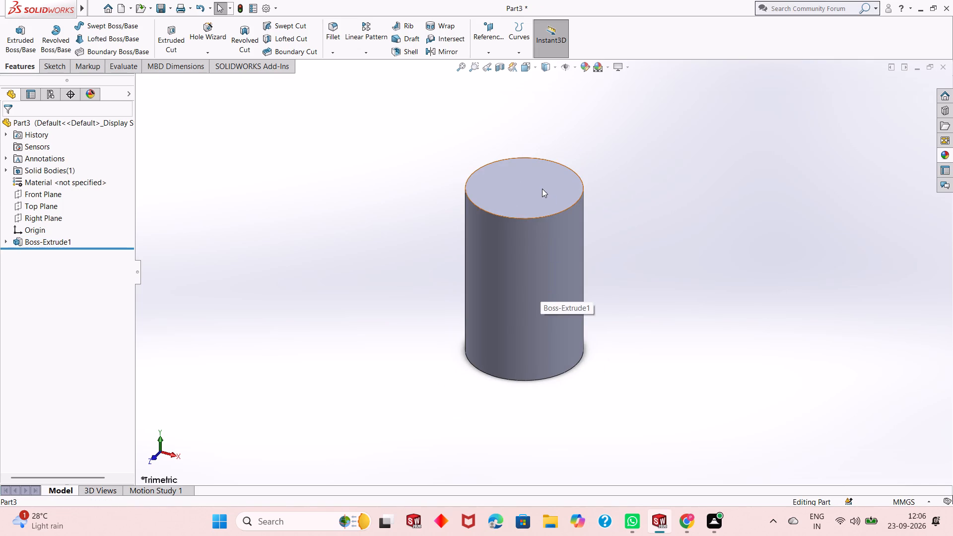
{"action": "left_click", "coordinate": [583, 162]}
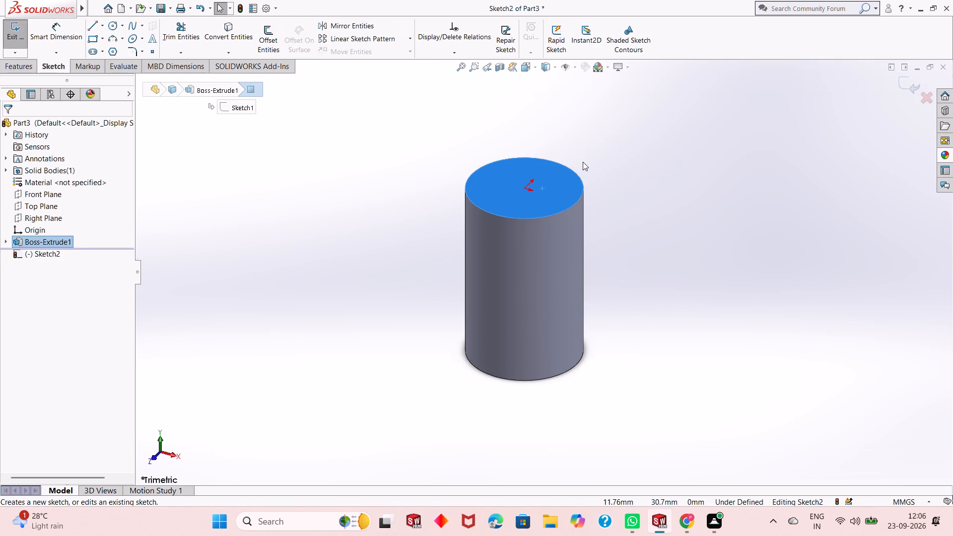
{"action": "key", "text": "ctrl+8"}
{"action": "key", "text": "Escape"}
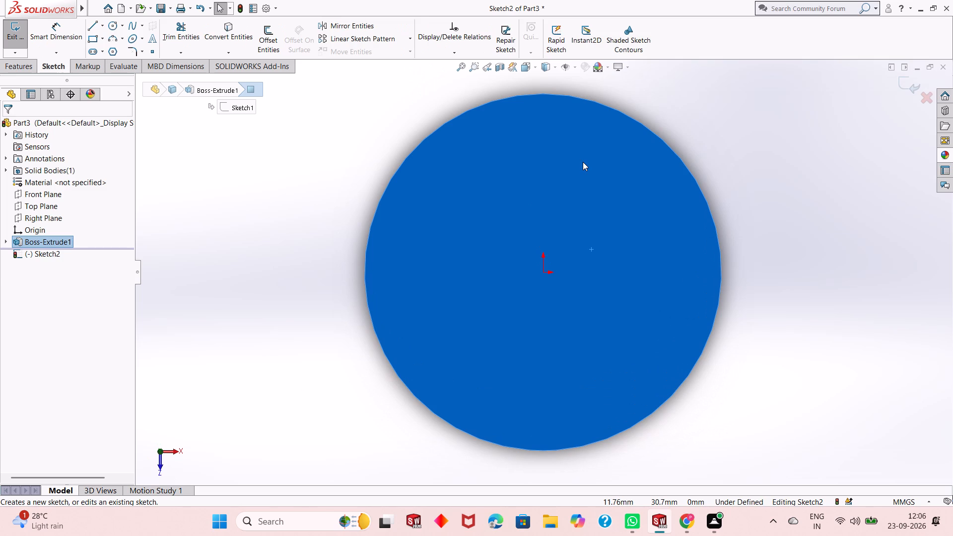
{"action": "scroll", "coordinate": [567, 310], "scroll_direction": "up", "scroll_amount": 1}
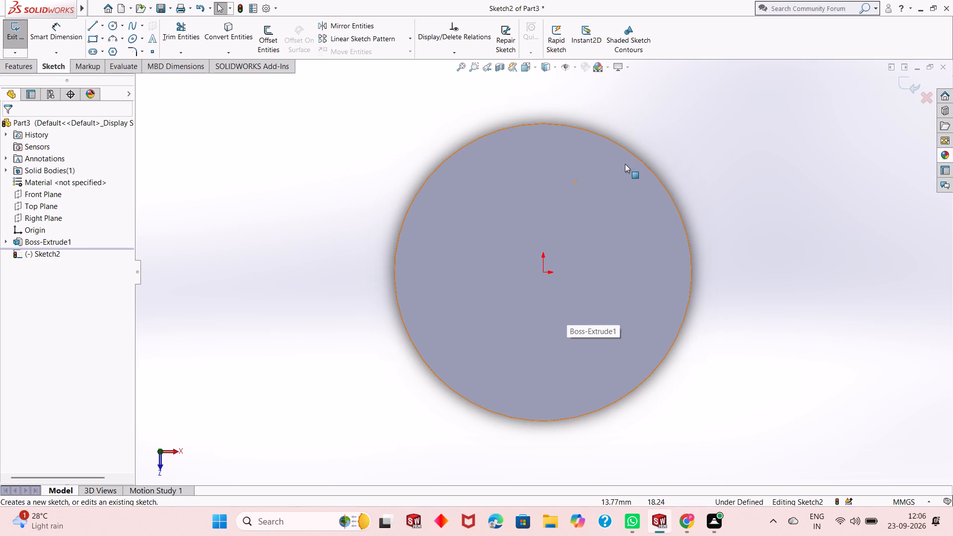
{"action": "left_click", "coordinate": [111, 26]}
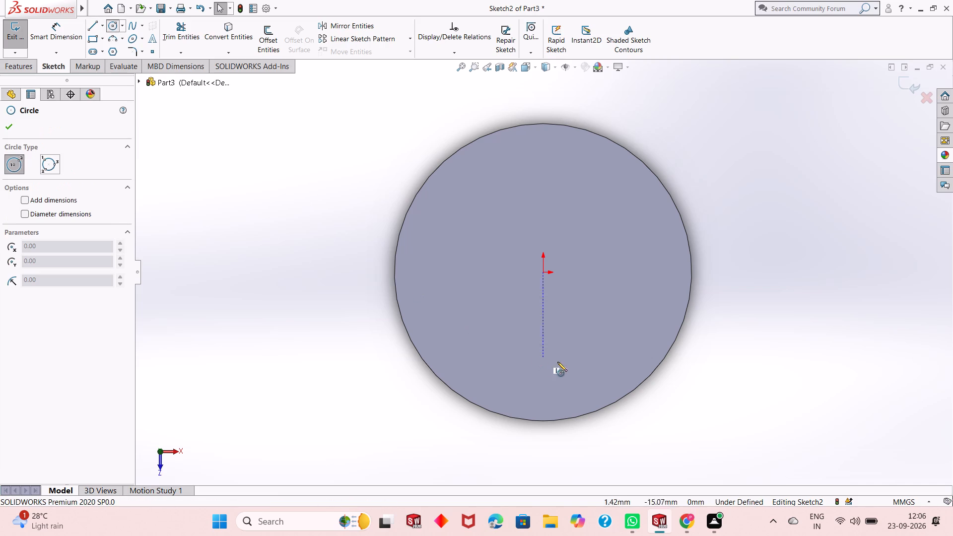
{"action": "left_click", "coordinate": [543, 271]}
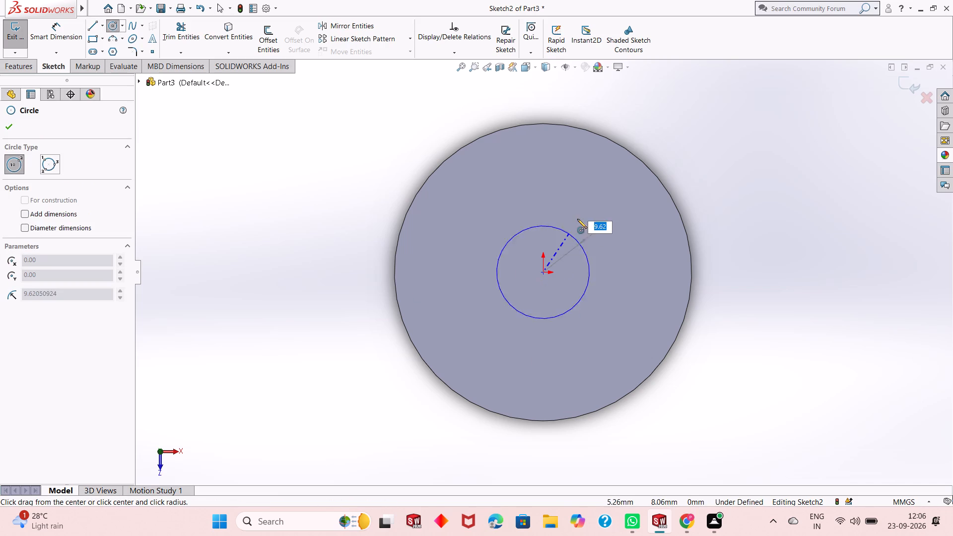
{"action": "left_click", "coordinate": [582, 210]}
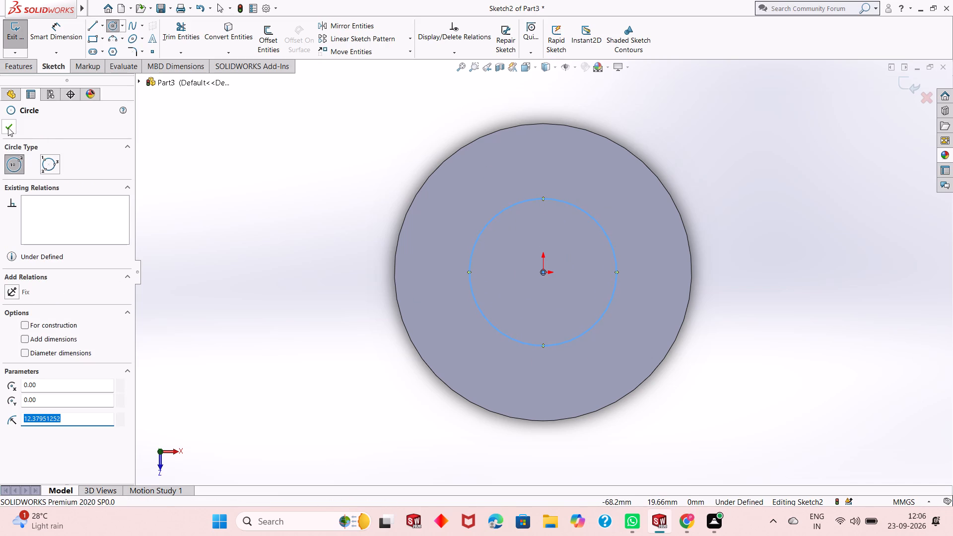
{"action": "left_click", "coordinate": [7, 128]}
Dimension the top-face circle's diameter as 39 mm.
{"action": "left_click", "coordinate": [43, 37]}
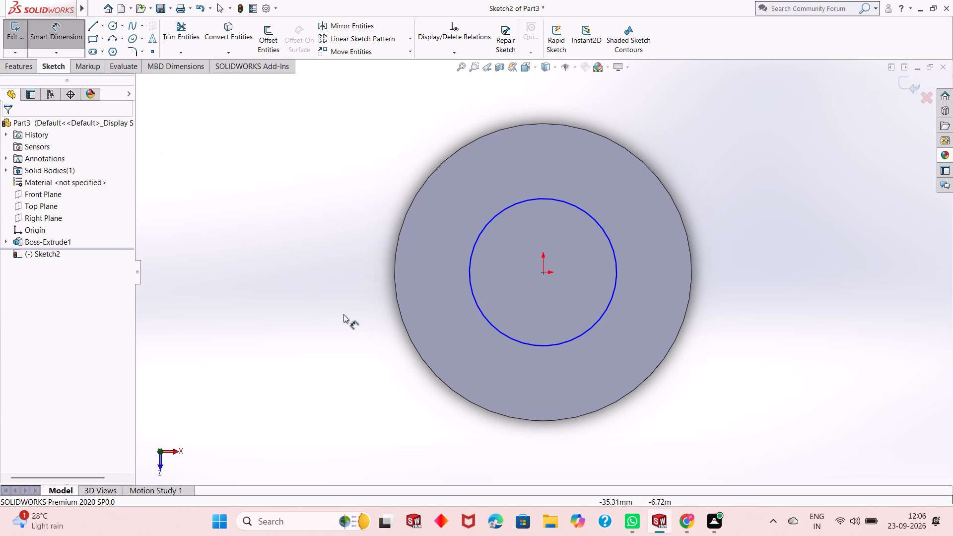
{"action": "left_click", "coordinate": [474, 302]}
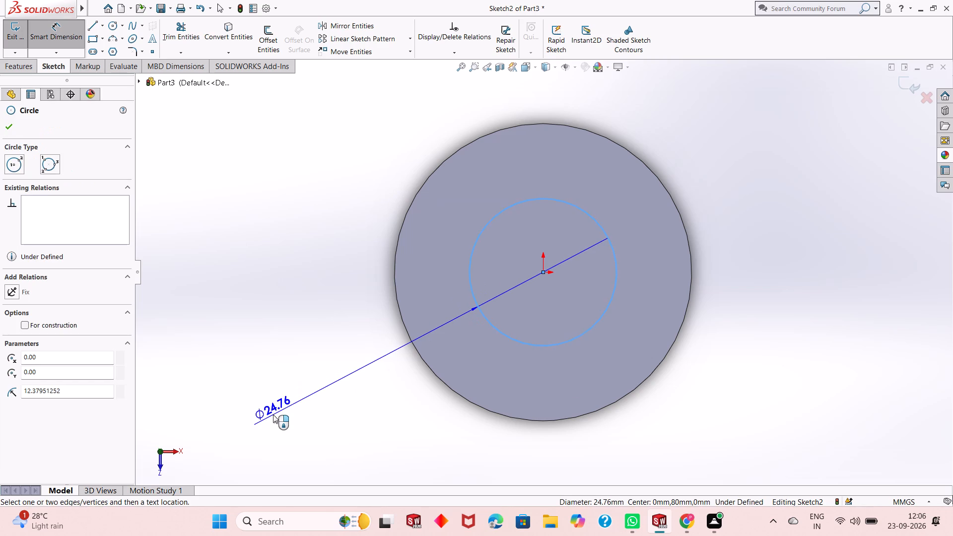
{"action": "left_click", "coordinate": [273, 414]}
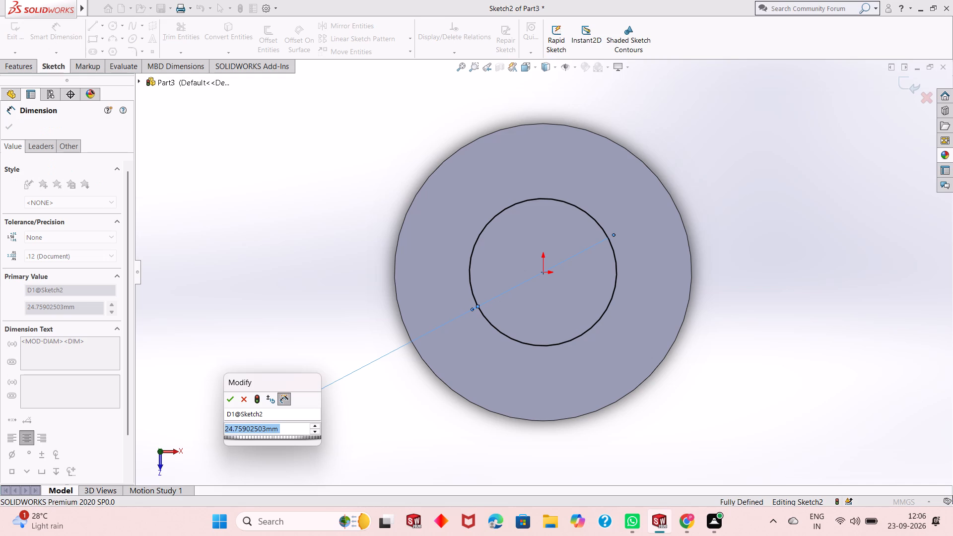
{"action": "type", "text": "39"}
{"action": "key", "text": "Return"}
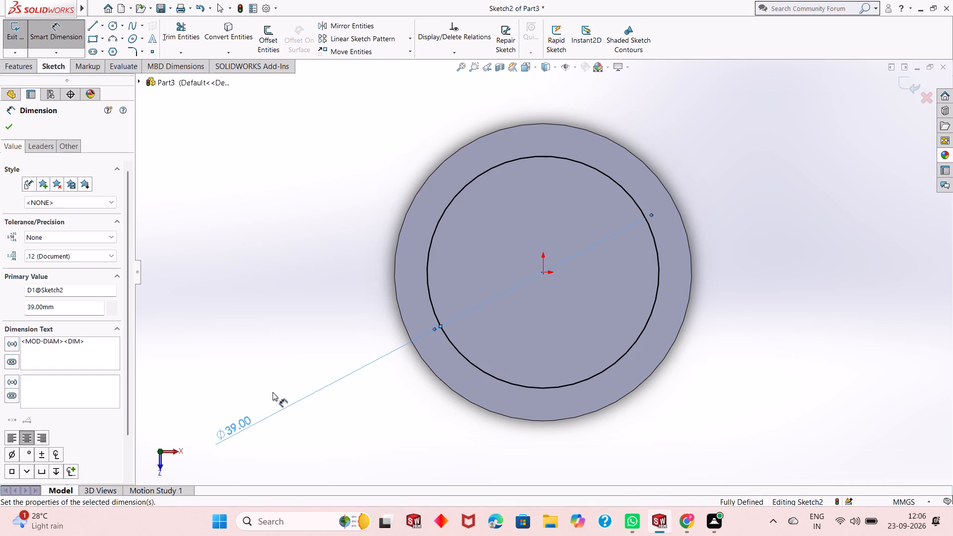
{"action": "left_click", "coordinate": [14, 132]}
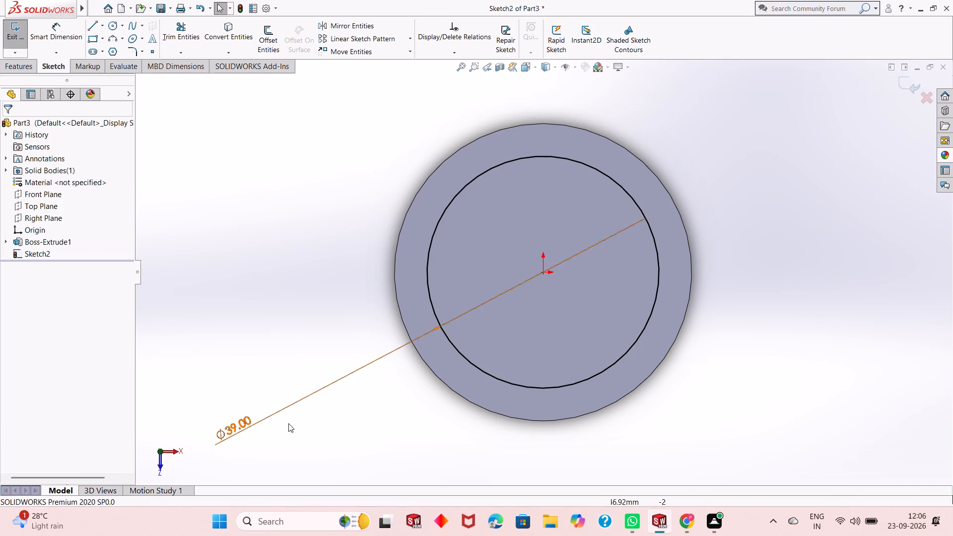
Extrude the 39 mm circle upward as a merged blind boss with a depth of 16 mm.
{"action": "scroll", "coordinate": [316, 416], "scroll_direction": "up", "scroll_amount": 1}
{"action": "scroll", "coordinate": [710, 213], "scroll_direction": "up", "scroll_amount": 1}
{"action": "middle_click_drag", "start_coordinate": [574, 430], "coordinate": [574, 360]}
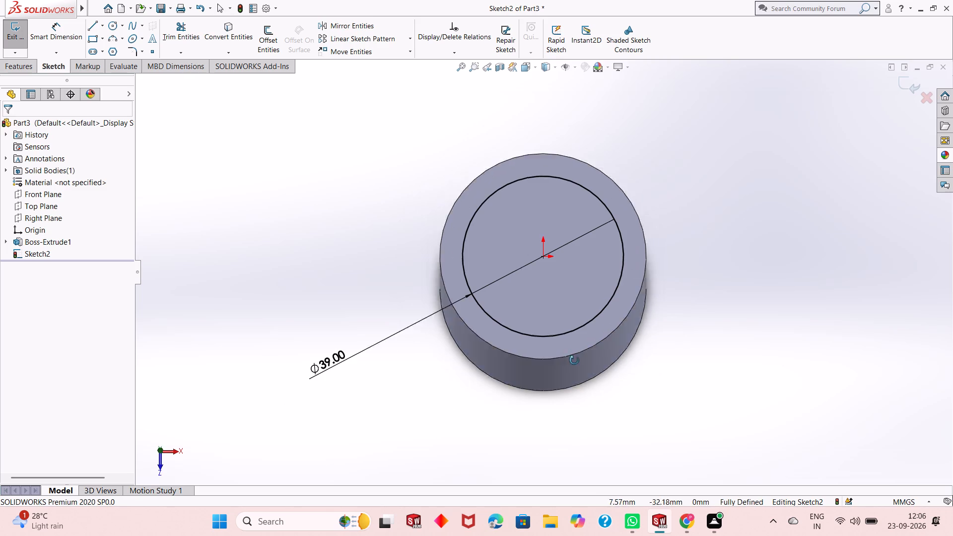
{"action": "middle_click_drag", "start_coordinate": [574, 360], "coordinate": [575, 297]}
{"action": "scroll", "coordinate": [575, 294], "scroll_direction": "up", "scroll_amount": 3}
{"action": "scroll", "coordinate": [567, 90], "scroll_direction": "down", "scroll_amount": 1}
{"action": "scroll", "coordinate": [557, 237], "scroll_direction": "down", "scroll_amount": 1}
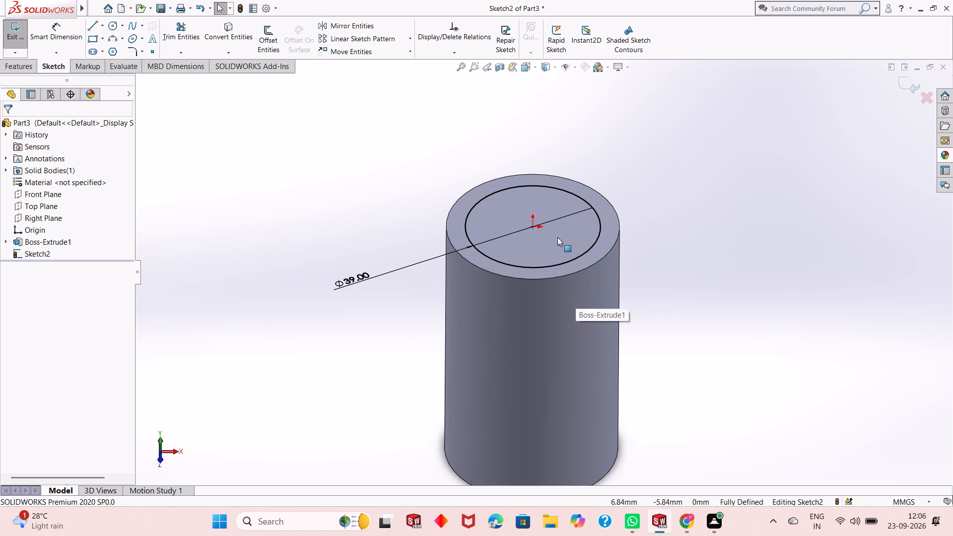
{"action": "left_click", "coordinate": [22, 67]}
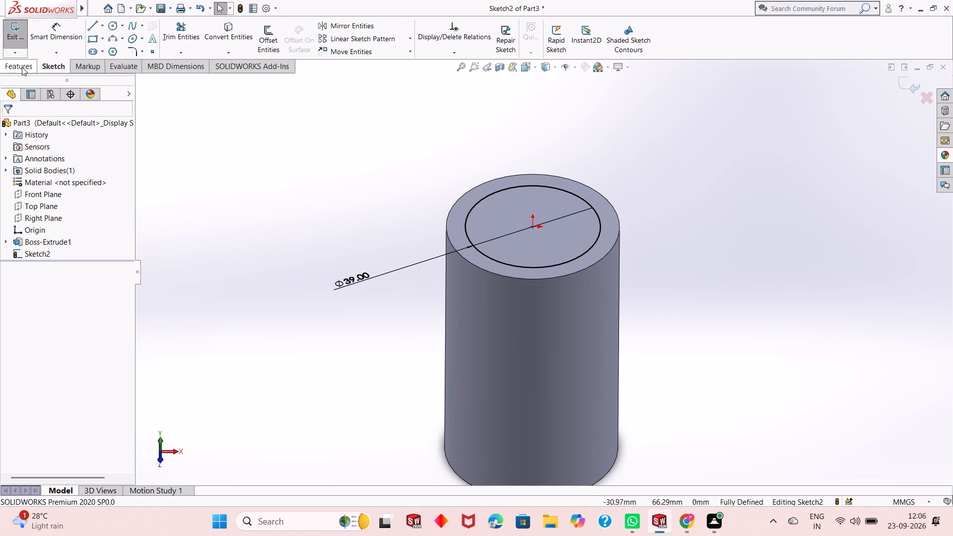
{"action": "left_click", "coordinate": [27, 51]}
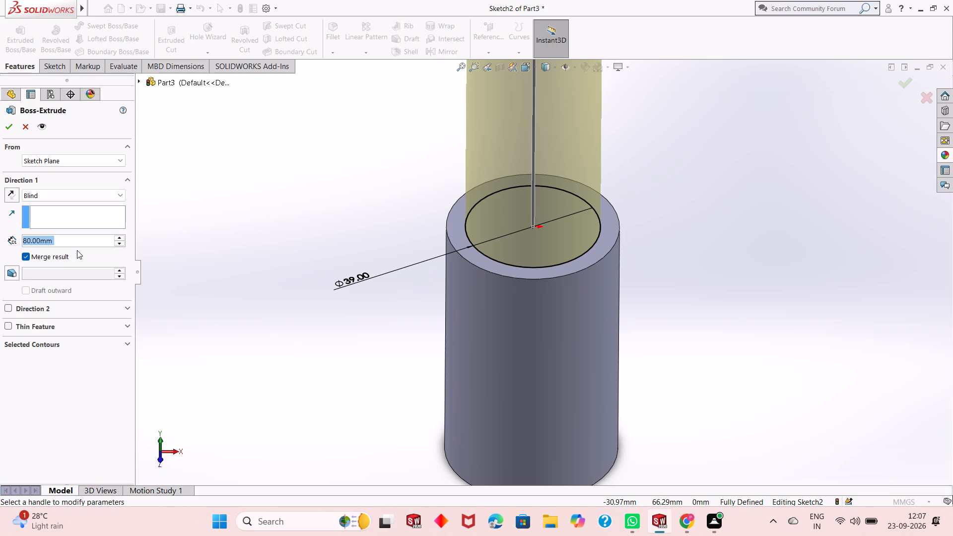
{"action": "type", "text": "16"}
{"action": "key", "text": "Return"}
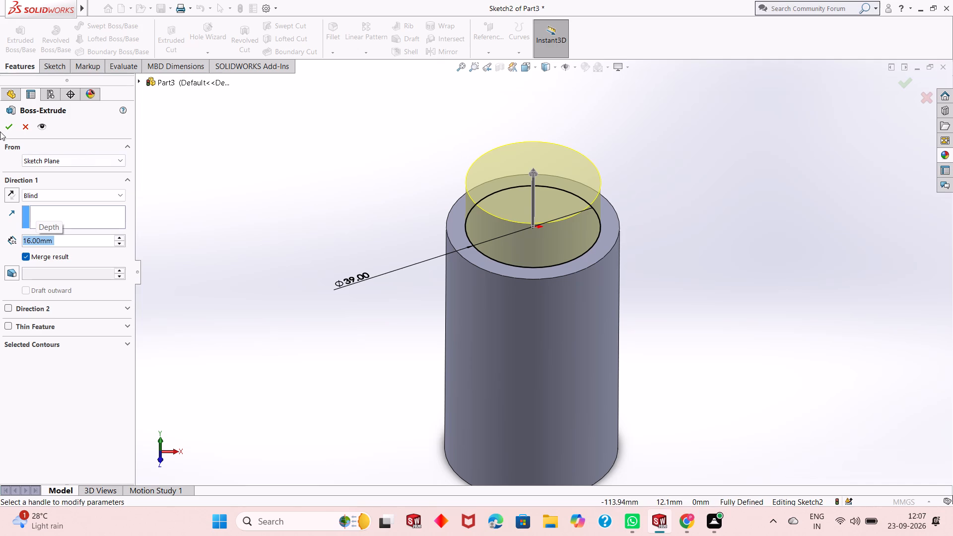
{"action": "left_click", "coordinate": [5, 131]}
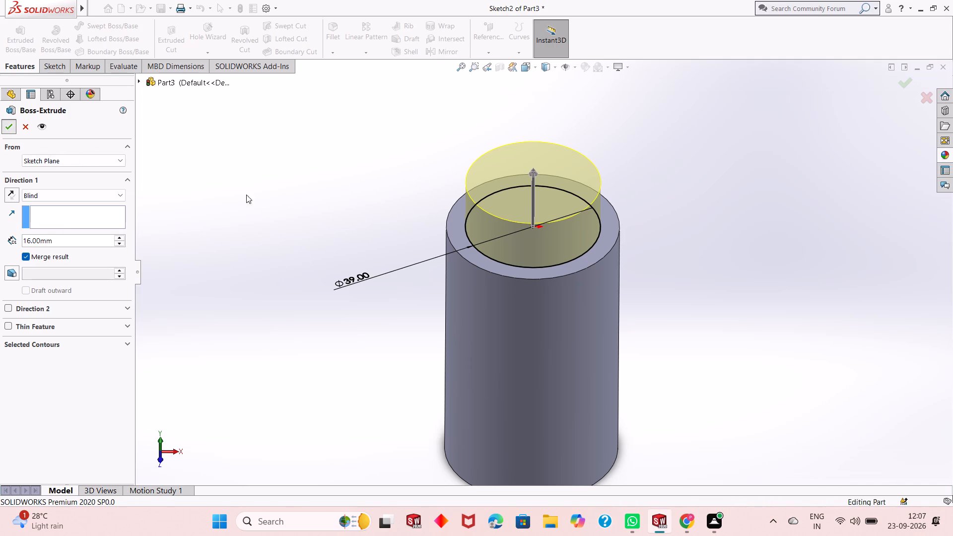
{"action": "left_click", "coordinate": [333, 200]}
Examine the stepped cylinder from the top, side and underside.
{"action": "middle_click_drag", "start_coordinate": [443, 351], "coordinate": [443, 335]}
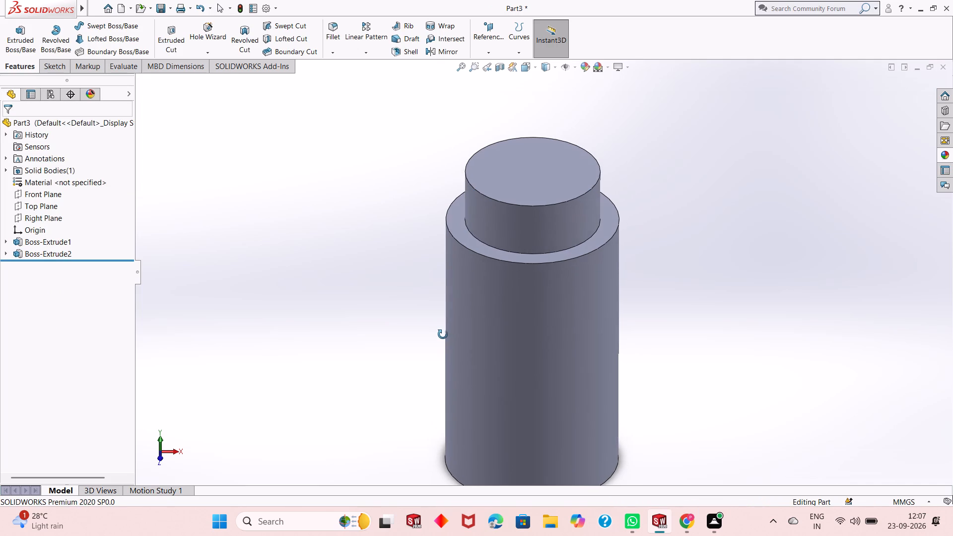
{"action": "middle_click_drag", "start_coordinate": [443, 335], "coordinate": [424, 335]}
{"action": "scroll", "coordinate": [423, 335], "scroll_direction": "up", "scroll_amount": 3}
{"action": "scroll", "coordinate": [567, 233], "scroll_direction": "down", "scroll_amount": 2}
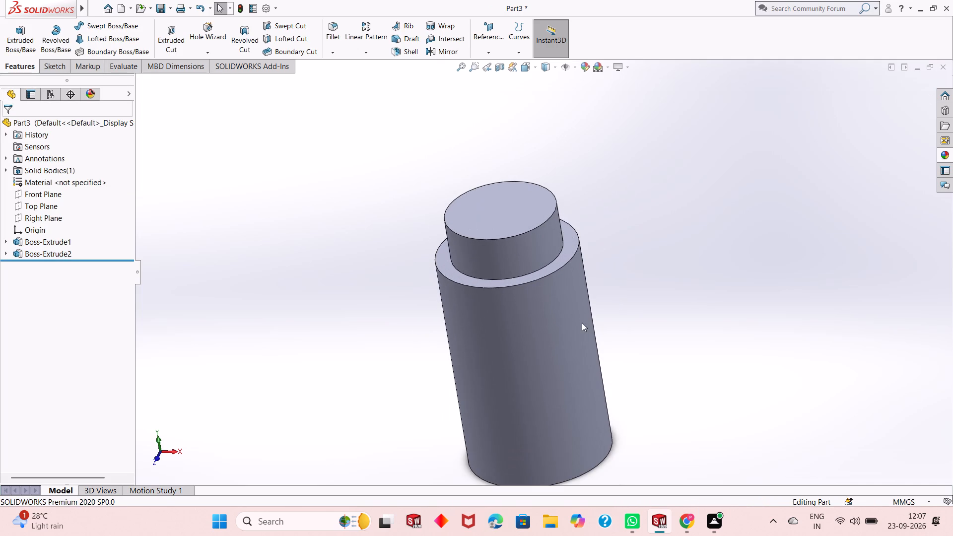
{"action": "middle_click_drag", "start_coordinate": [586, 335], "coordinate": [591, 328]}
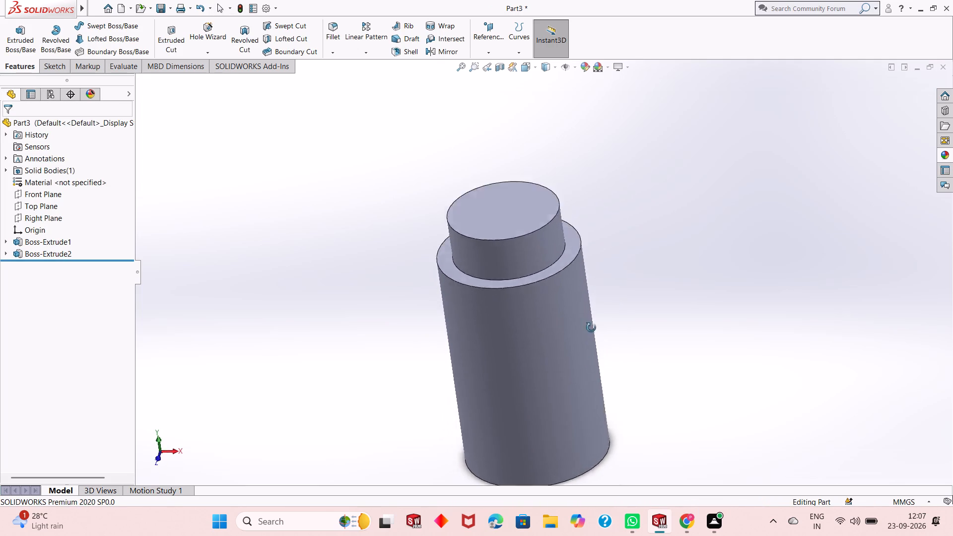
{"action": "middle_click_drag", "start_coordinate": [591, 328], "coordinate": [624, 196]}
{"action": "middle_click_drag", "start_coordinate": [630, 404], "coordinate": [620, 288]}
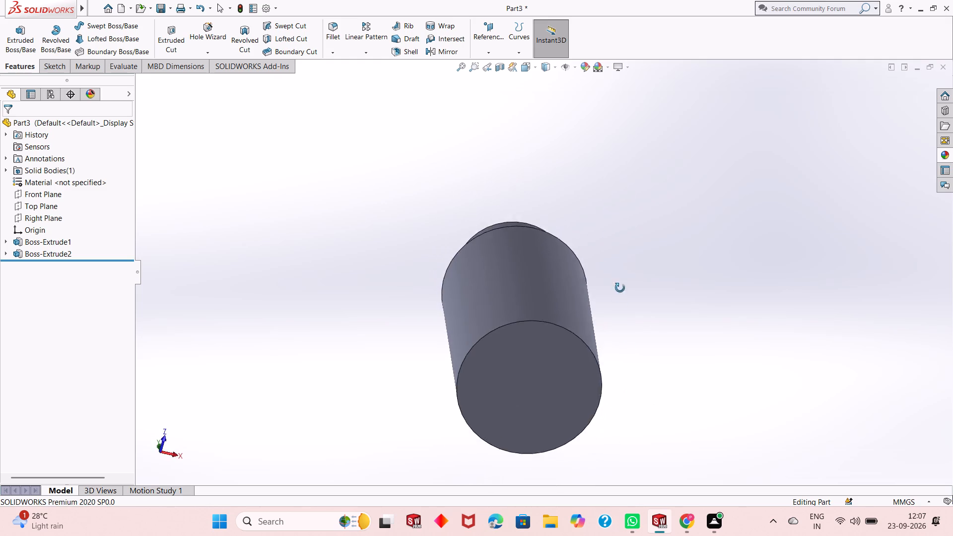
{"action": "middle_click_drag", "start_coordinate": [620, 288], "coordinate": [633, 430]}
{"action": "scroll", "coordinate": [633, 371], "scroll_direction": "up", "scroll_amount": 1}
{"action": "middle_click_drag", "start_coordinate": [627, 255], "coordinate": [660, 404]}
{"action": "scroll", "coordinate": [633, 285], "scroll_direction": "down", "scroll_amount": 1}
{"action": "middle_click_drag", "start_coordinate": [603, 247], "coordinate": [621, 218]}
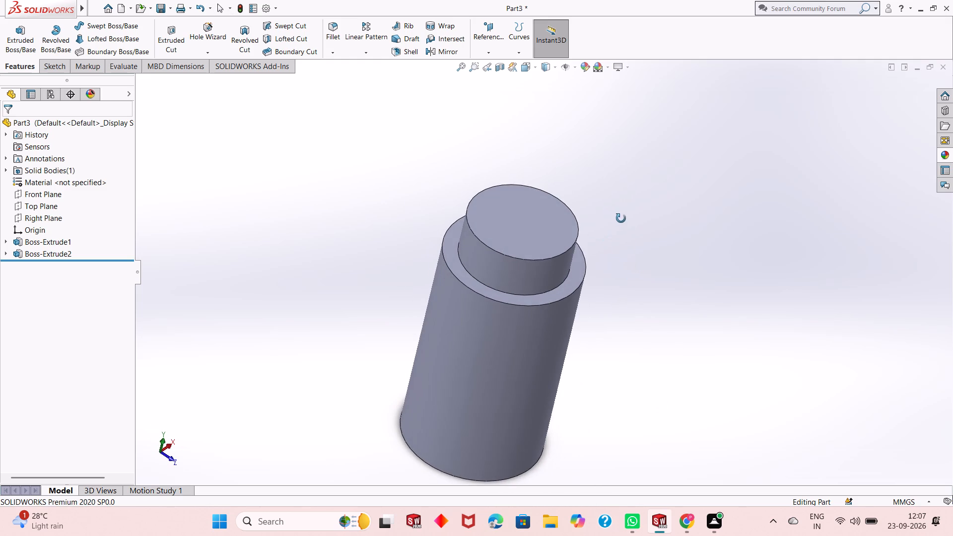
Sketch a circle of about 9 mm radius centred on the origin on the upper boss's top face.
{"action": "middle_click_drag", "start_coordinate": [621, 218], "coordinate": [605, 297]}
{"action": "scroll", "coordinate": [605, 297], "scroll_direction": "down", "scroll_amount": 1}
{"action": "left_click", "coordinate": [466, 260]}
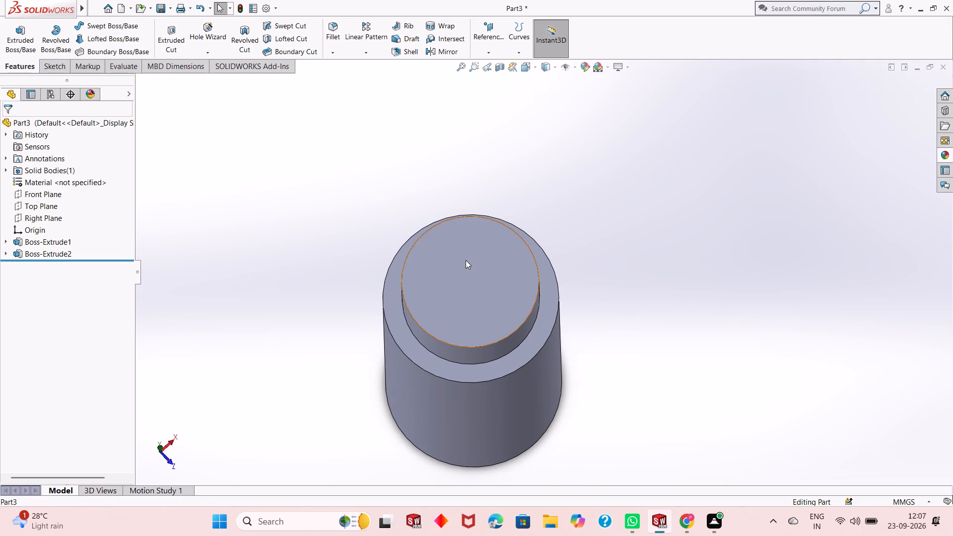
{"action": "left_click", "coordinate": [507, 227]}
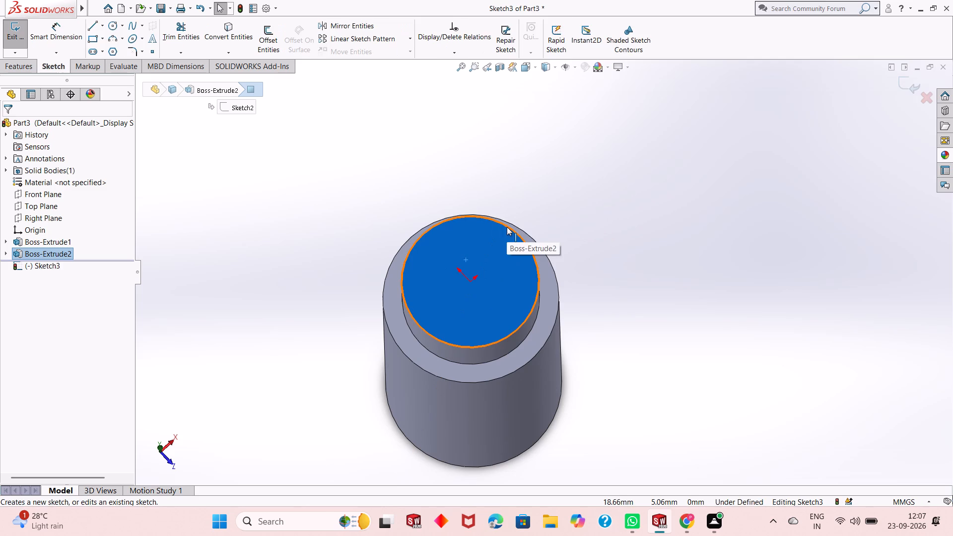
{"action": "key", "text": "ctrl+8"}
{"action": "key", "text": "Escape"}
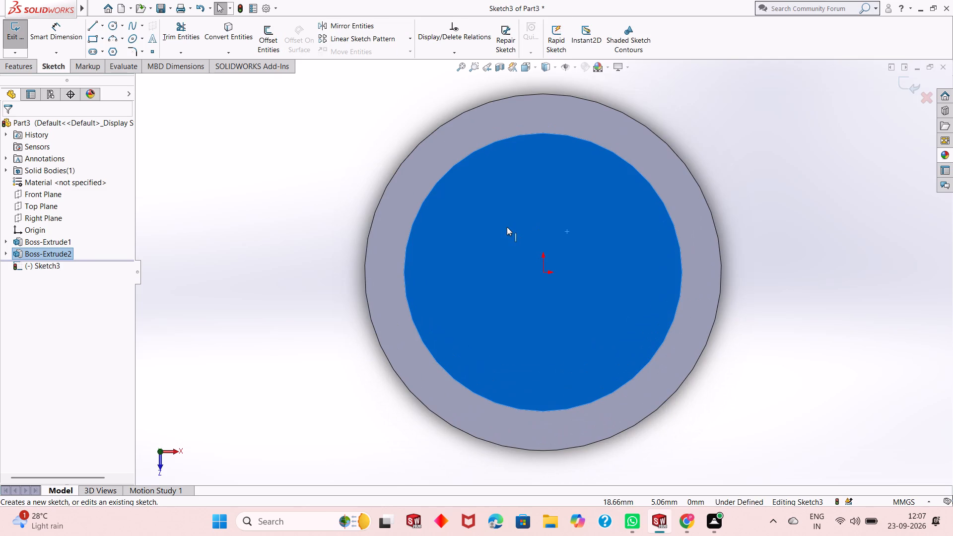
{"action": "key", "text": "c"}
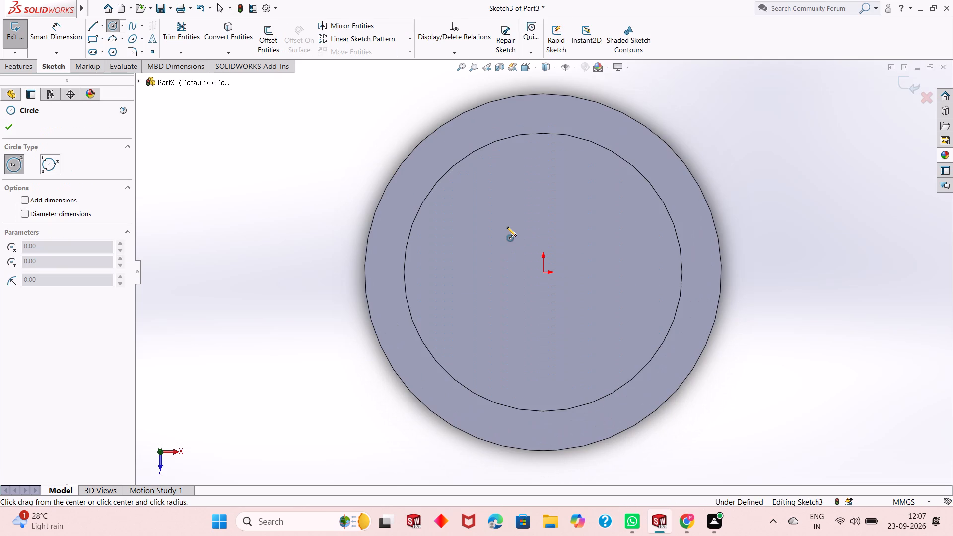
{"action": "left_click", "coordinate": [542, 272]}
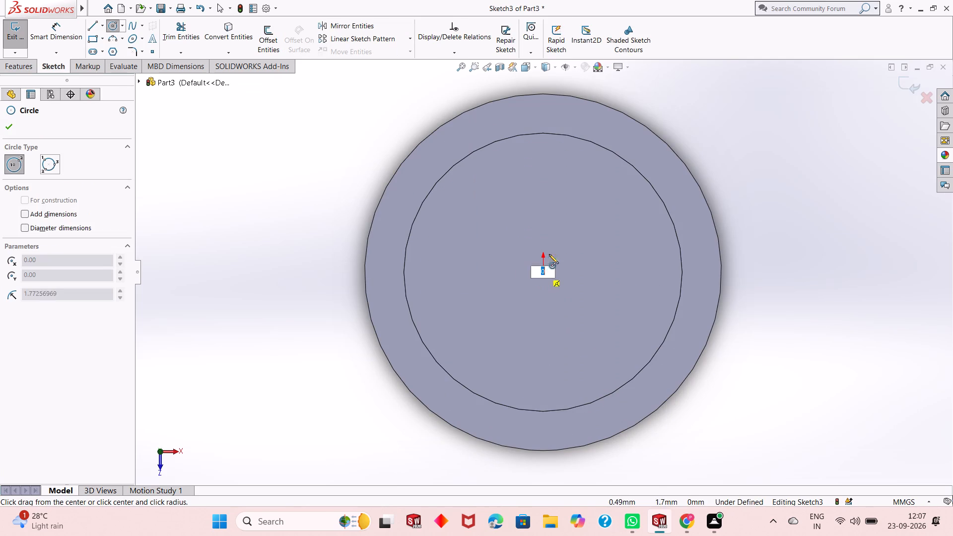
{"action": "left_click", "coordinate": [570, 213]}
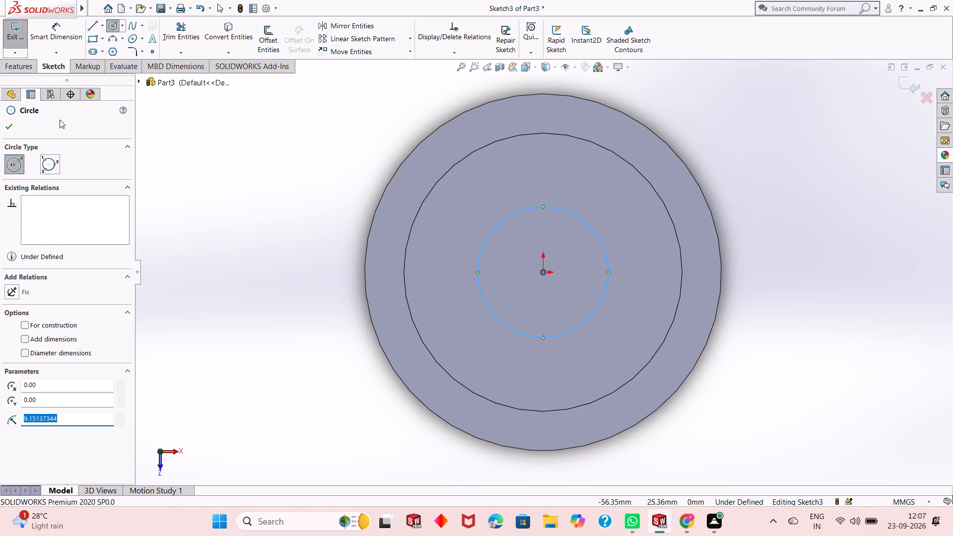
{"action": "left_click", "coordinate": [8, 124]}
Dimension the new circle's diameter as 20 mm.
{"action": "left_click", "coordinate": [68, 34]}
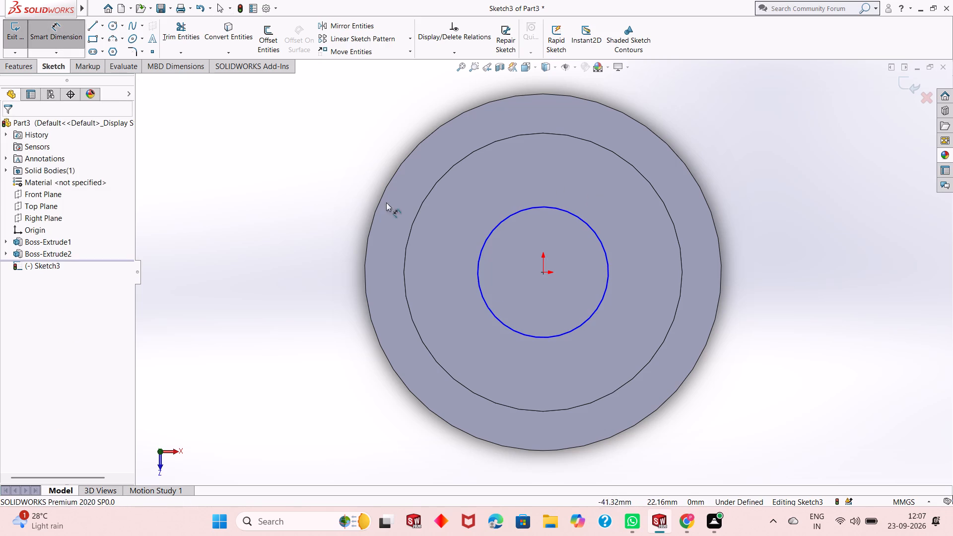
{"action": "left_click", "coordinate": [498, 319]}
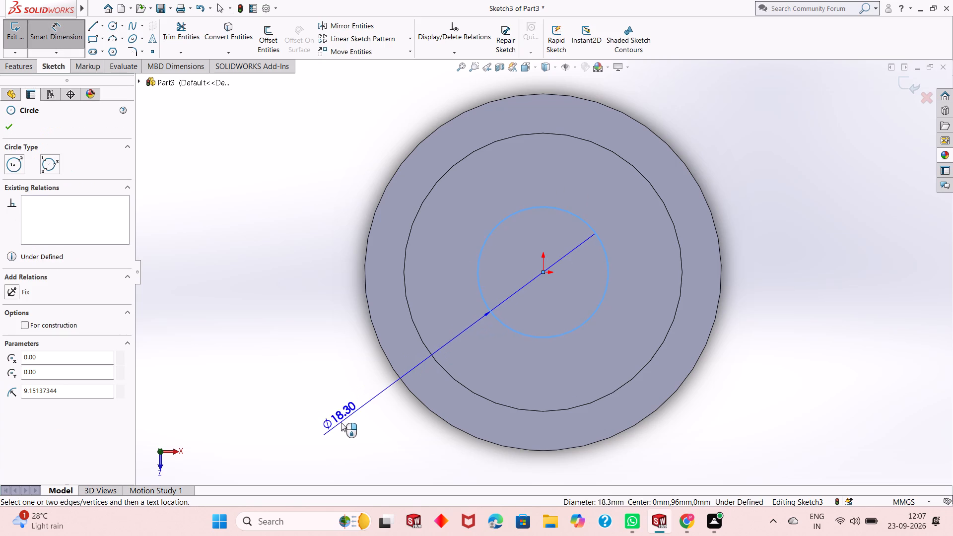
{"action": "left_click", "coordinate": [340, 423]}
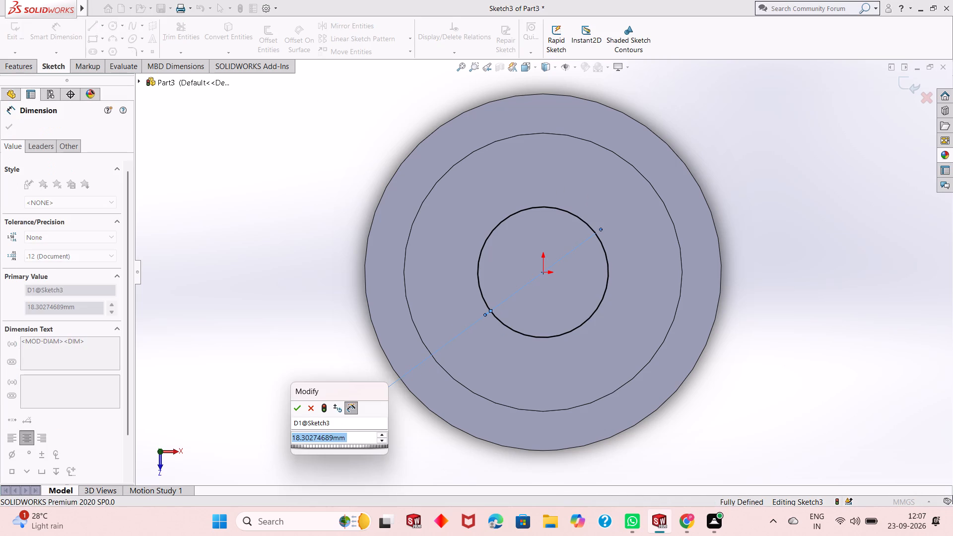
{"action": "type", "text": "20"}
{"action": "key", "text": "Return"}
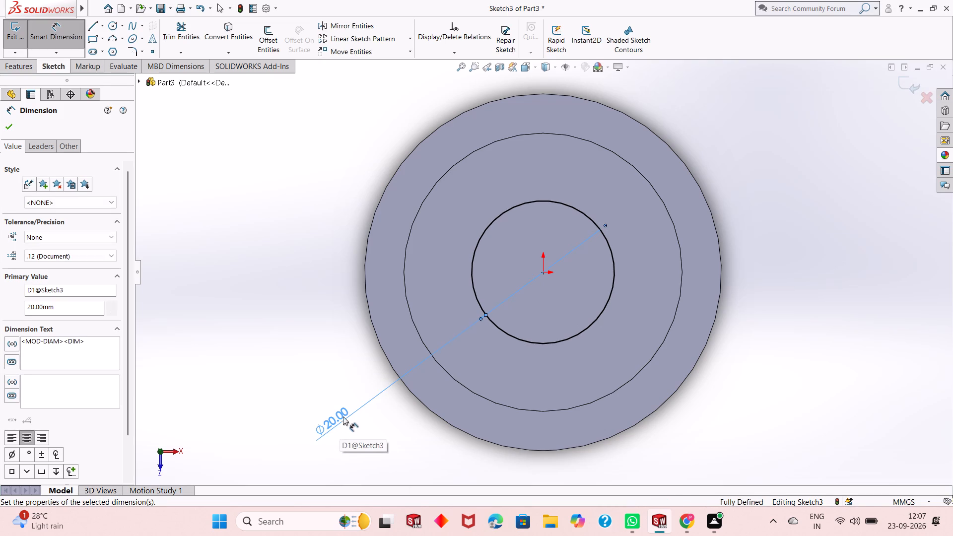
{"action": "right_click", "coordinate": [221, 213]}
{"action": "left_click", "coordinate": [242, 243]}
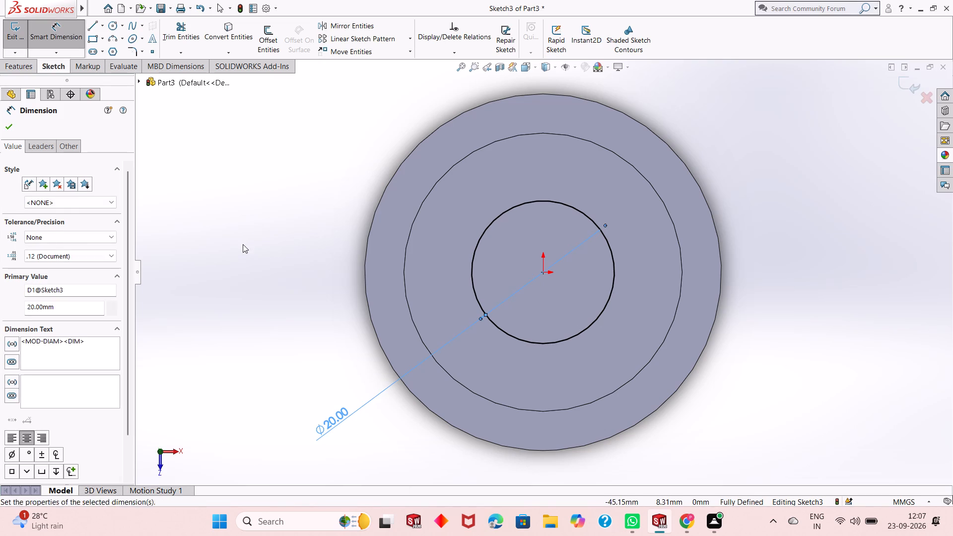
Cut the 20 mm circle through the whole part with an Extruded Cut set to Through All.
{"action": "left_click", "coordinate": [8, 66]}
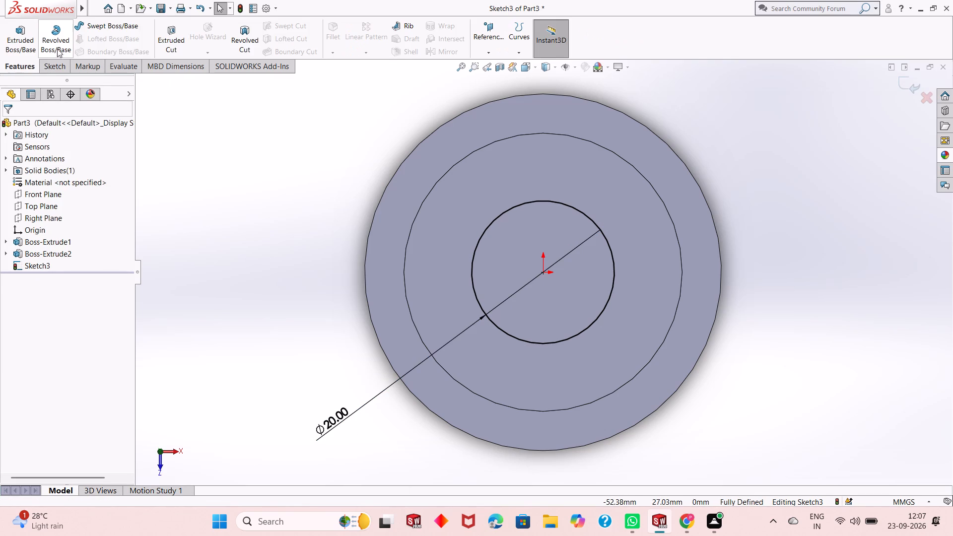
{"action": "left_click", "coordinate": [176, 38]}
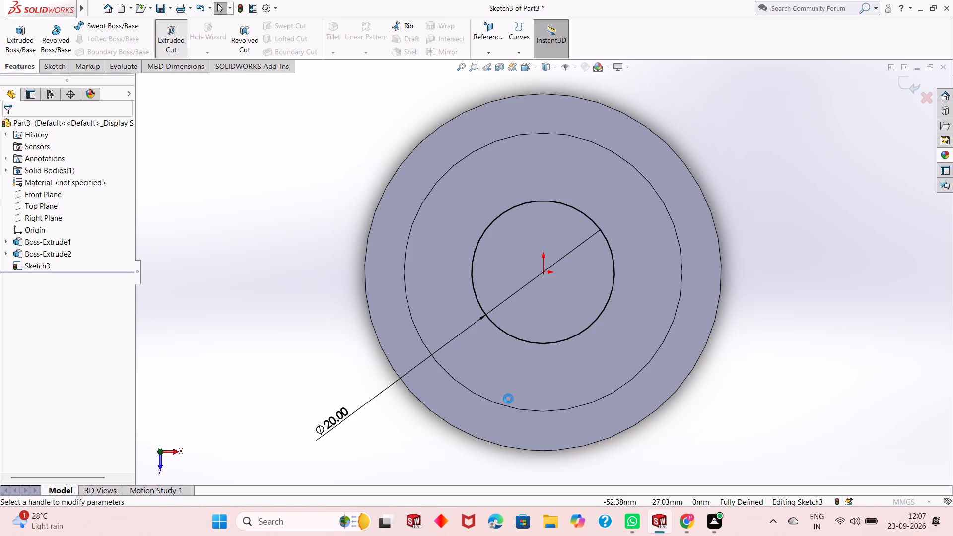
{"action": "middle_click_drag", "start_coordinate": [522, 388], "coordinate": [537, 300]}
{"action": "scroll", "coordinate": [537, 299], "scroll_direction": "up", "scroll_amount": 1}
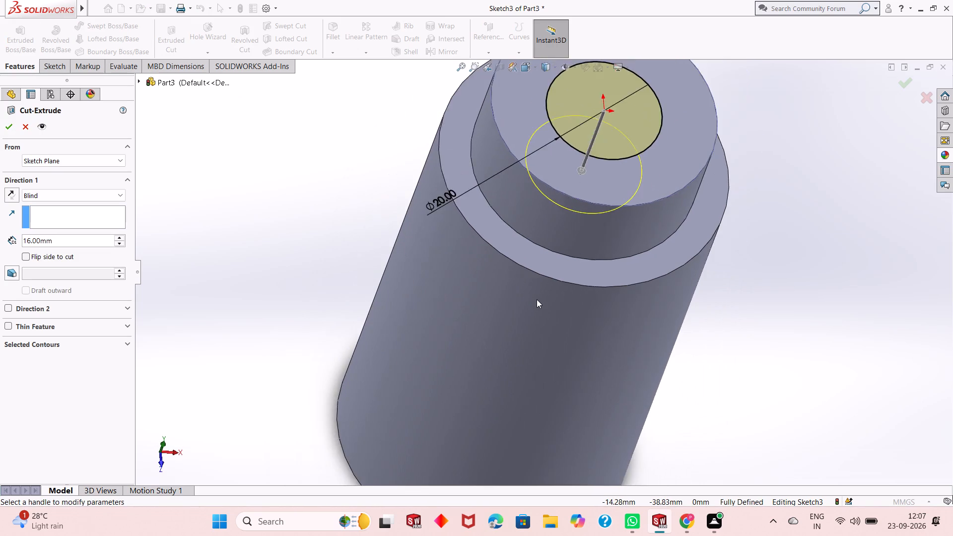
{"action": "scroll", "coordinate": [537, 299], "scroll_direction": "up", "scroll_amount": 2}
{"action": "left_click", "coordinate": [36, 190]}
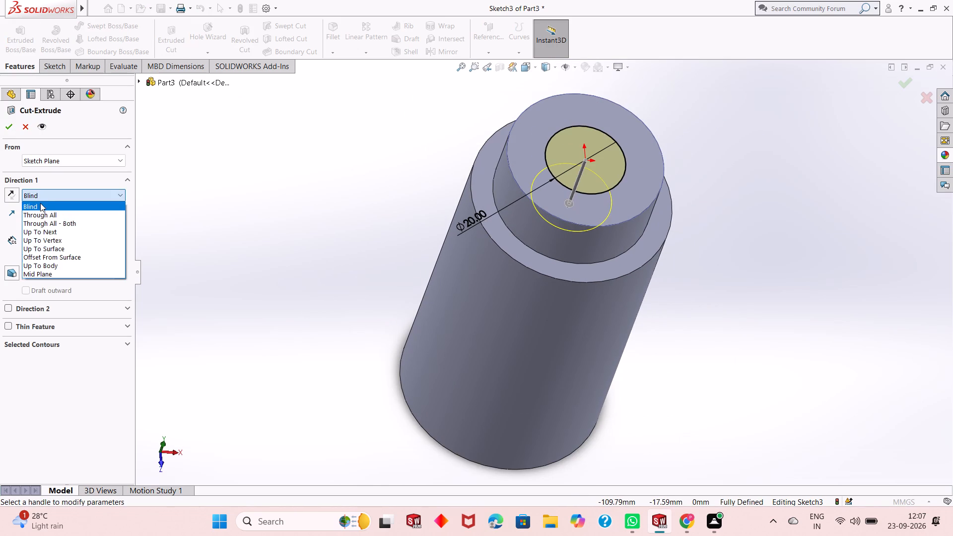
{"action": "left_click", "coordinate": [44, 213]}
{"action": "left_click", "coordinate": [7, 127]}
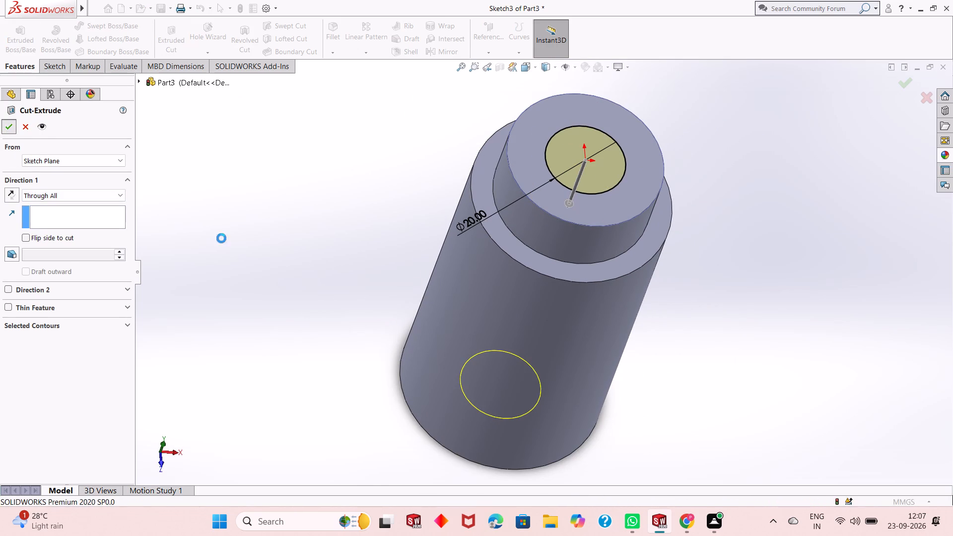
{"action": "left_click", "coordinate": [310, 283]}
Examine the bored stepped cylinder from both ends and the side to check the through hole.
{"action": "middle_click_drag", "start_coordinate": [640, 237], "coordinate": [629, 340]}
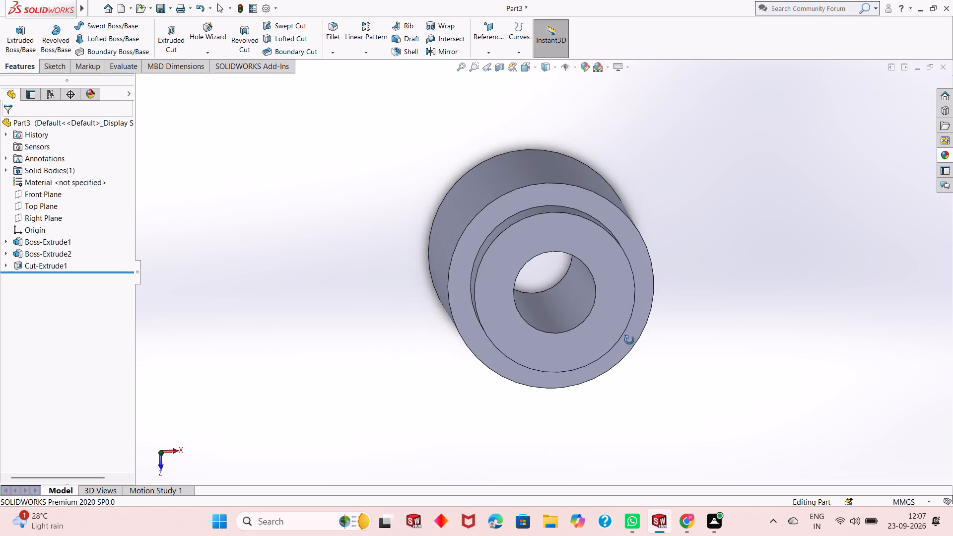
{"action": "middle_click_drag", "start_coordinate": [629, 340], "coordinate": [622, 199]}
{"action": "scroll", "coordinate": [576, 279], "scroll_direction": "up", "scroll_amount": 1}
{"action": "scroll", "coordinate": [578, 321], "scroll_direction": "up", "scroll_amount": 1}
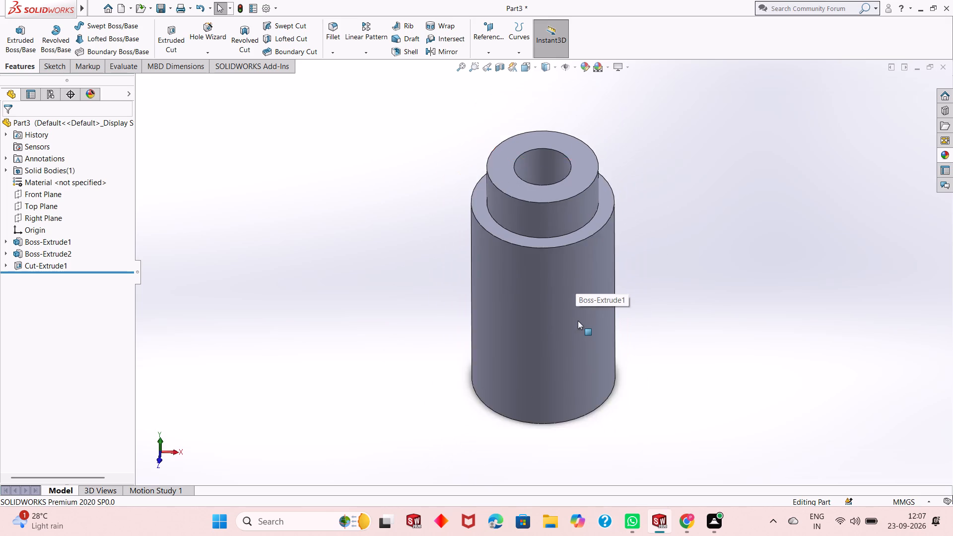
{"action": "scroll", "coordinate": [578, 321], "scroll_direction": "up", "scroll_amount": 1}
{"action": "middle_click_drag", "start_coordinate": [528, 347], "coordinate": [589, 272]}
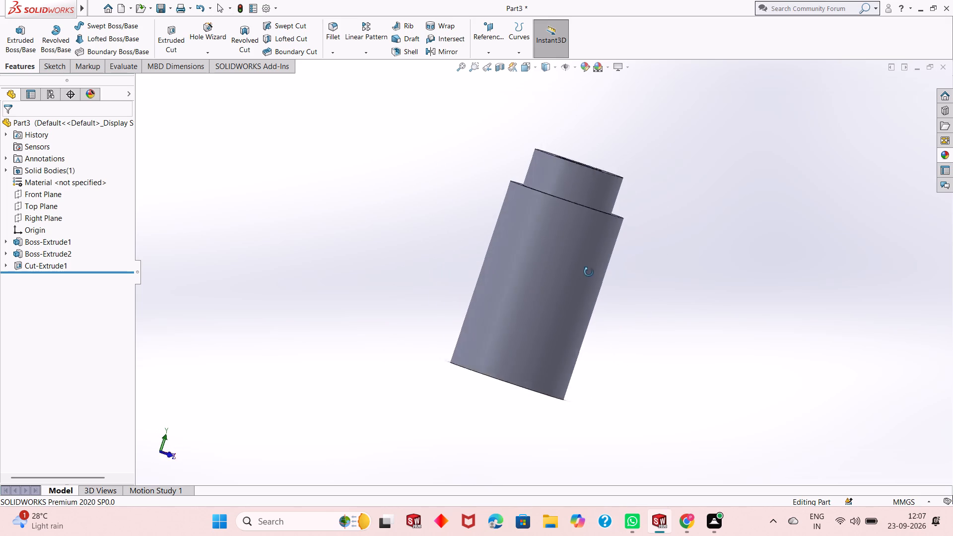
{"action": "middle_click_drag", "start_coordinate": [589, 272], "coordinate": [650, 176]}
{"action": "scroll", "coordinate": [562, 235], "scroll_direction": "down", "scroll_amount": 1}
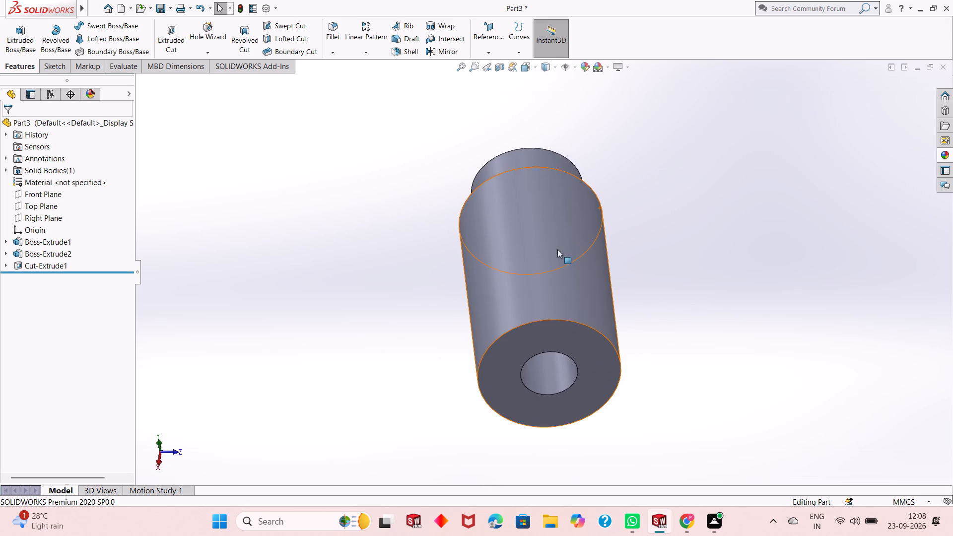
{"action": "middle_click_drag", "start_coordinate": [548, 333], "coordinate": [527, 315]}
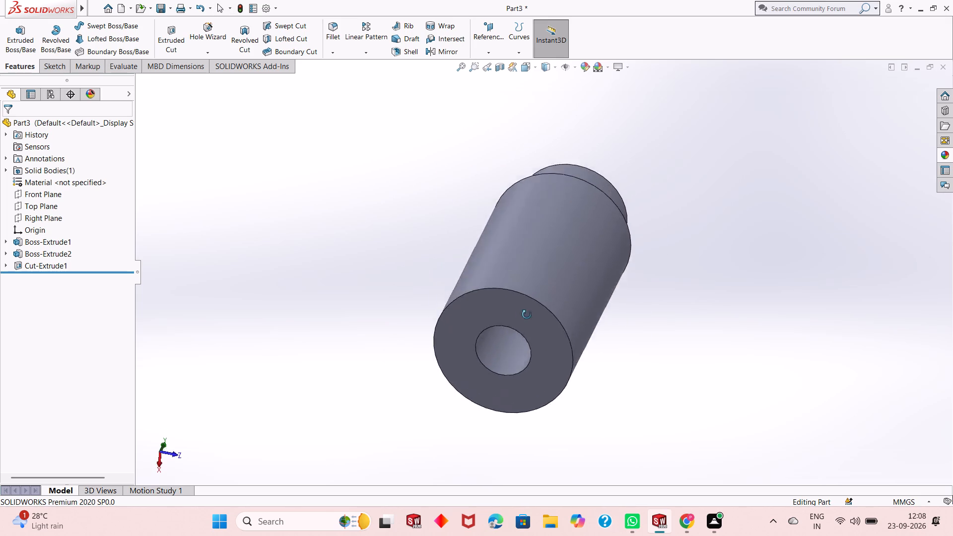
{"action": "middle_click_drag", "start_coordinate": [527, 315], "coordinate": [554, 475]}
{"action": "scroll", "coordinate": [554, 258], "scroll_direction": "up", "scroll_amount": 1}
{"action": "middle_click_drag", "start_coordinate": [554, 257], "coordinate": [554, 437]}
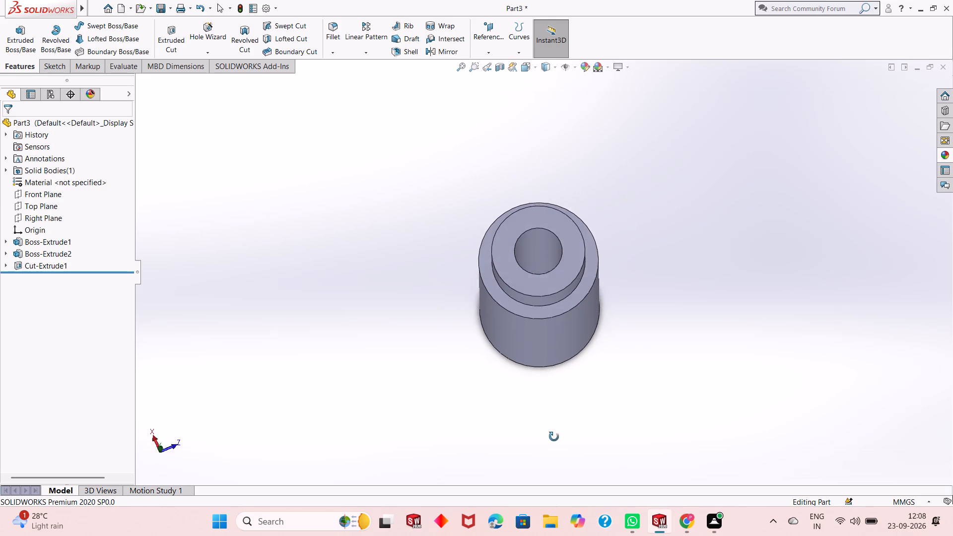
{"action": "middle_click_drag", "start_coordinate": [554, 437], "coordinate": [554, 441]}
{"action": "middle_click_drag", "start_coordinate": [546, 265], "coordinate": [521, 297]}
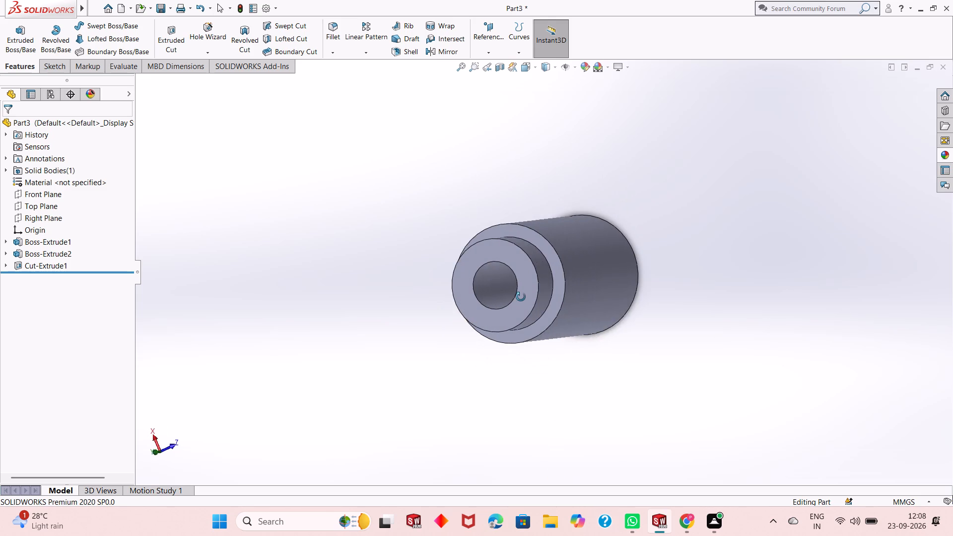
{"action": "middle_click_drag", "start_coordinate": [521, 297], "coordinate": [564, 170]}
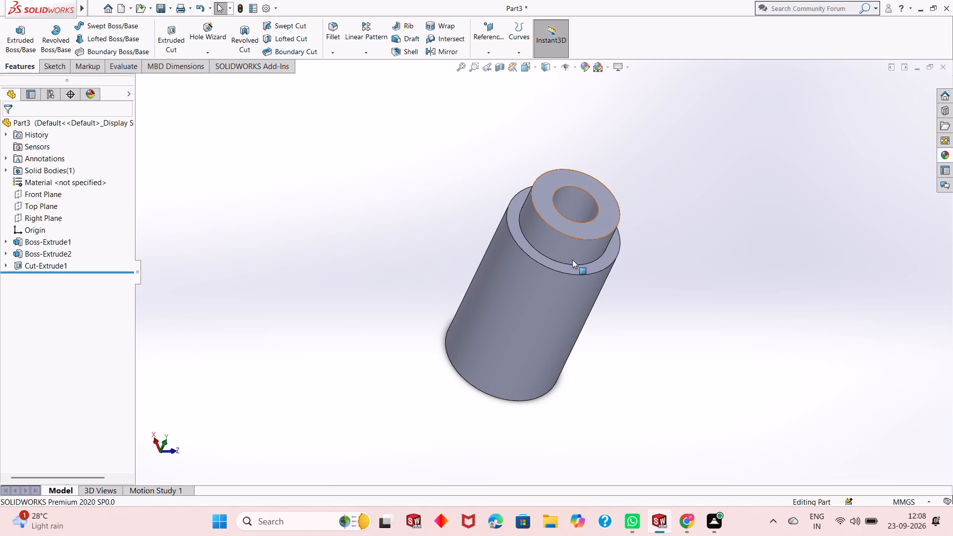
Create a reference plane offset 10 mm above the Top Plane.
{"action": "middle_click_drag", "start_coordinate": [575, 273], "coordinate": [583, 150]}
{"action": "scroll", "coordinate": [583, 150], "scroll_direction": "up", "scroll_amount": 1}
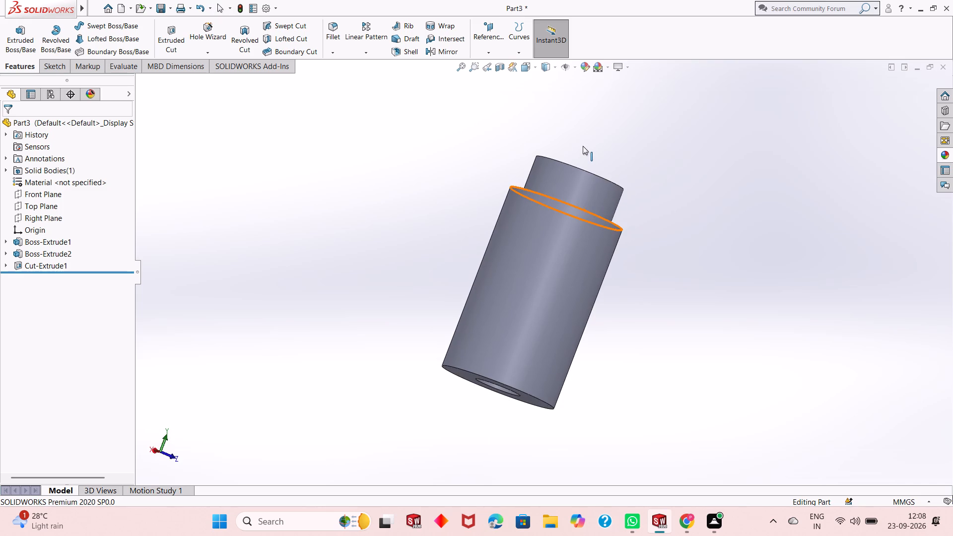
{"action": "key", "text": "ctrl+8"}
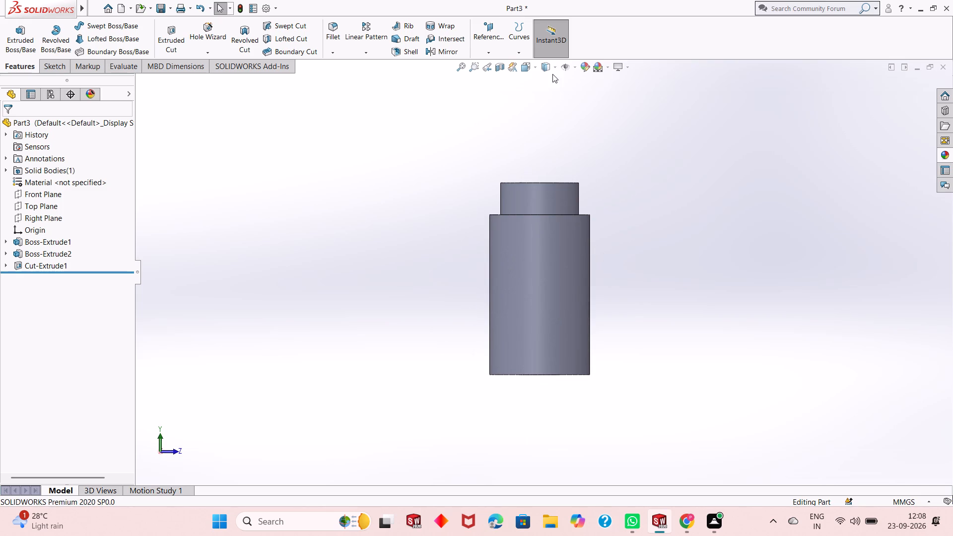
{"action": "left_click", "coordinate": [496, 44]}
{"action": "left_click", "coordinate": [499, 60]}
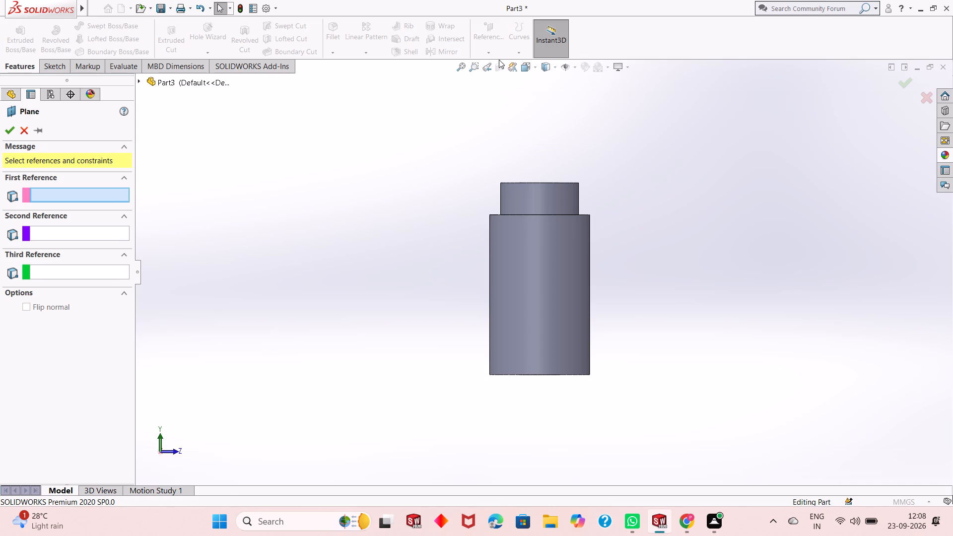
{"action": "left_click", "coordinate": [147, 81]}
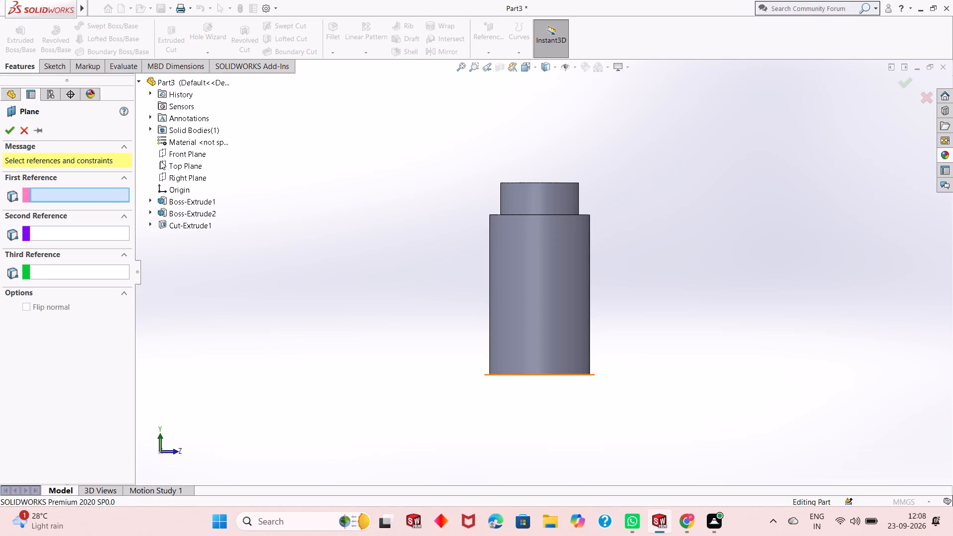
{"action": "left_click", "coordinate": [160, 161]}
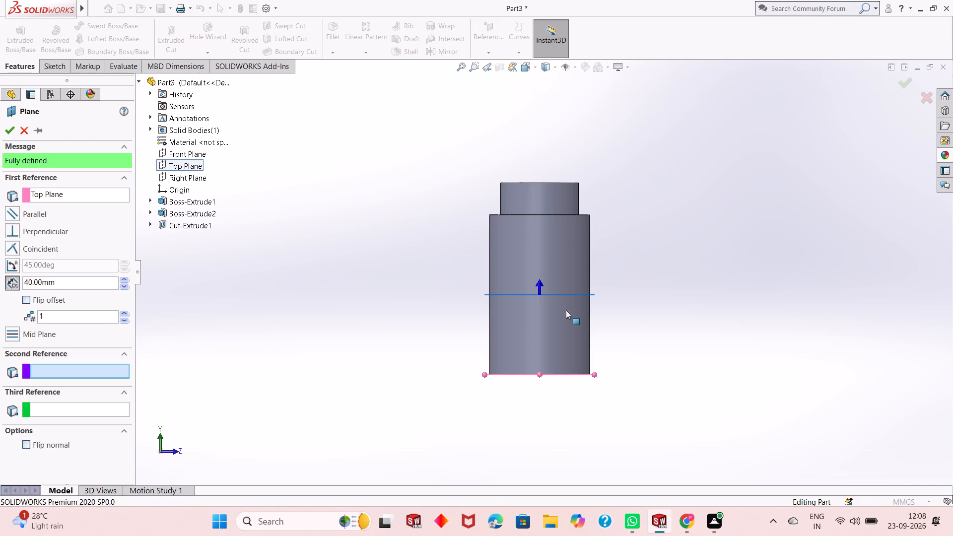
{"action": "middle_click_drag", "start_coordinate": [416, 261], "coordinate": [416, 306]}
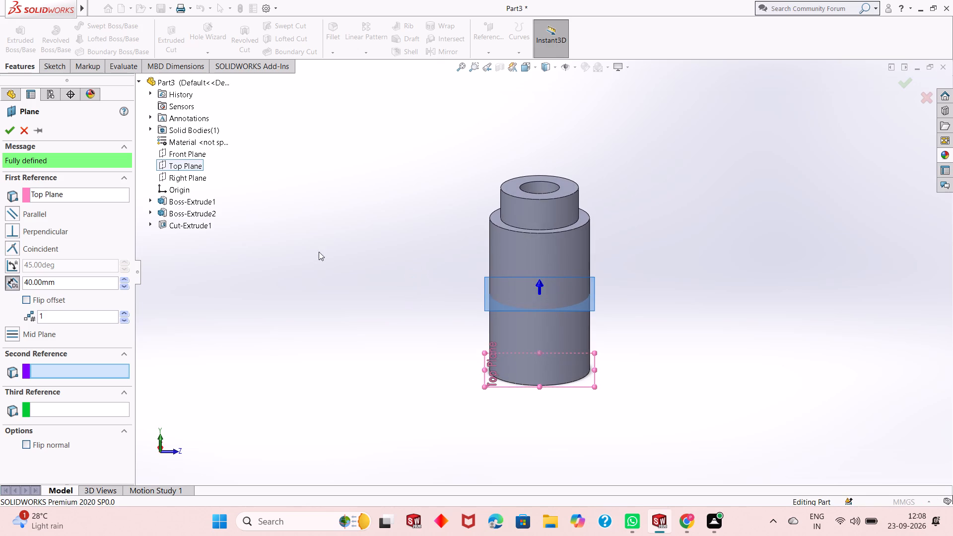
{"action": "double_click", "coordinate": [55, 278]}
{"action": "type", "text": "10"}
{"action": "key", "text": "Return"}
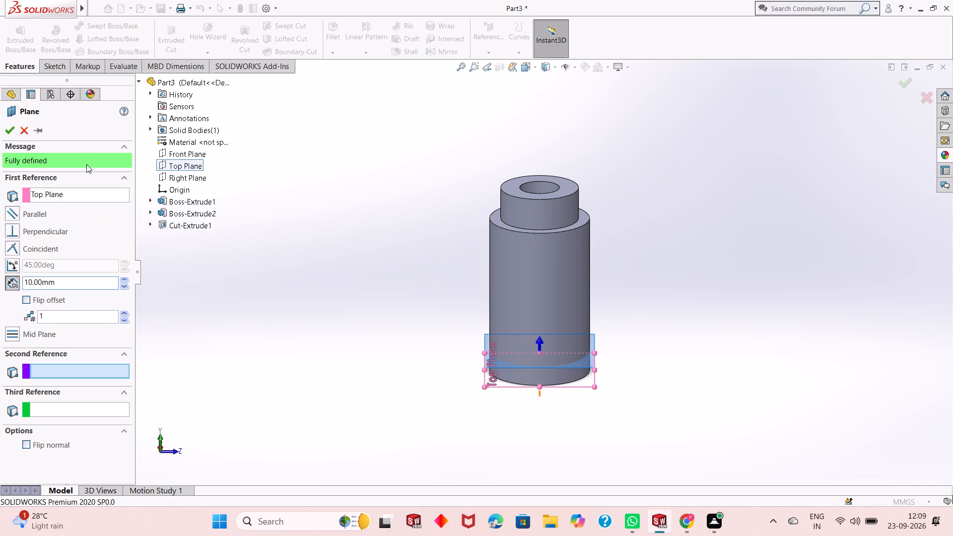
{"action": "left_click", "coordinate": [5, 128]}
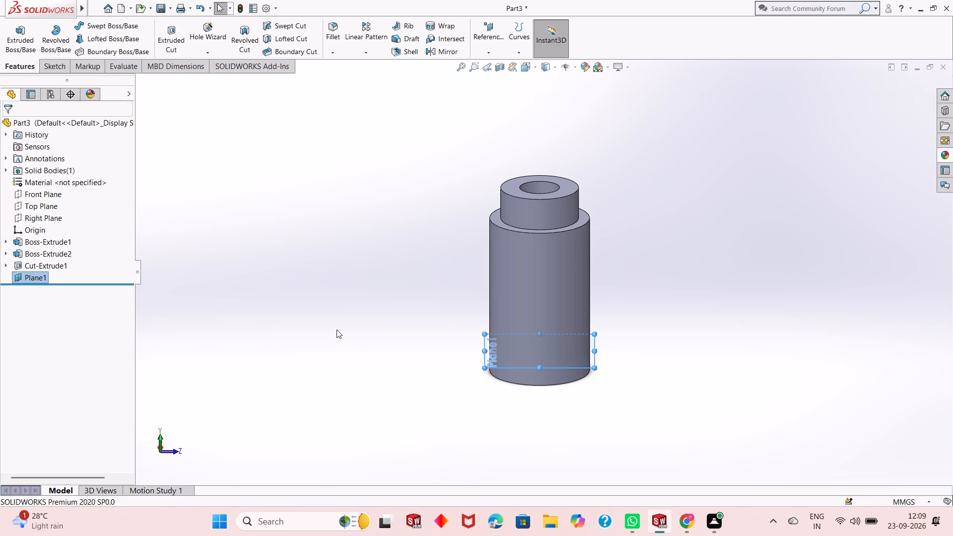
Start a sketch on the new offset plane and view it face-on.
{"action": "middle_click_drag", "start_coordinate": [474, 338], "coordinate": [476, 431]}
{"action": "scroll", "coordinate": [549, 392], "scroll_direction": "up", "scroll_amount": 1}
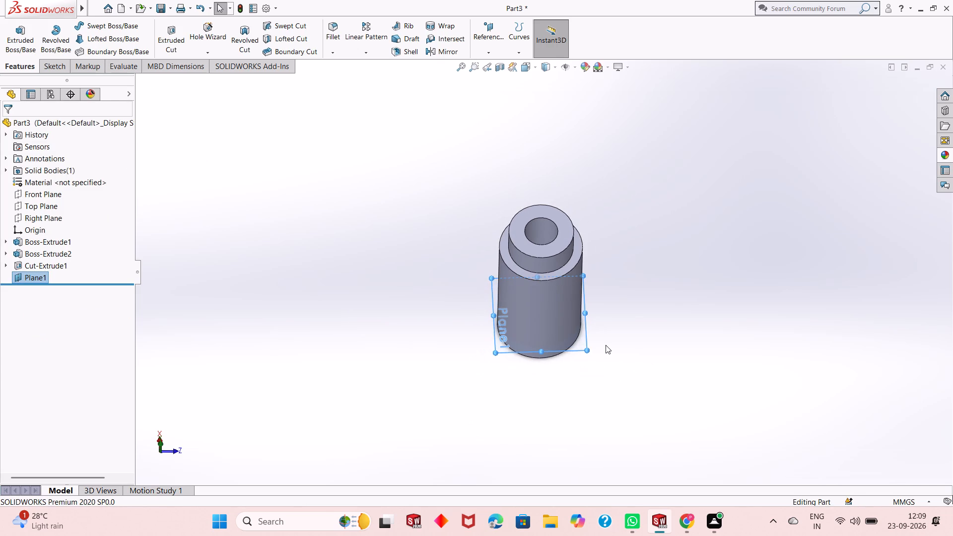
{"action": "scroll", "coordinate": [603, 342], "scroll_direction": "down", "scroll_amount": 4}
{"action": "right_click", "coordinate": [543, 323]}
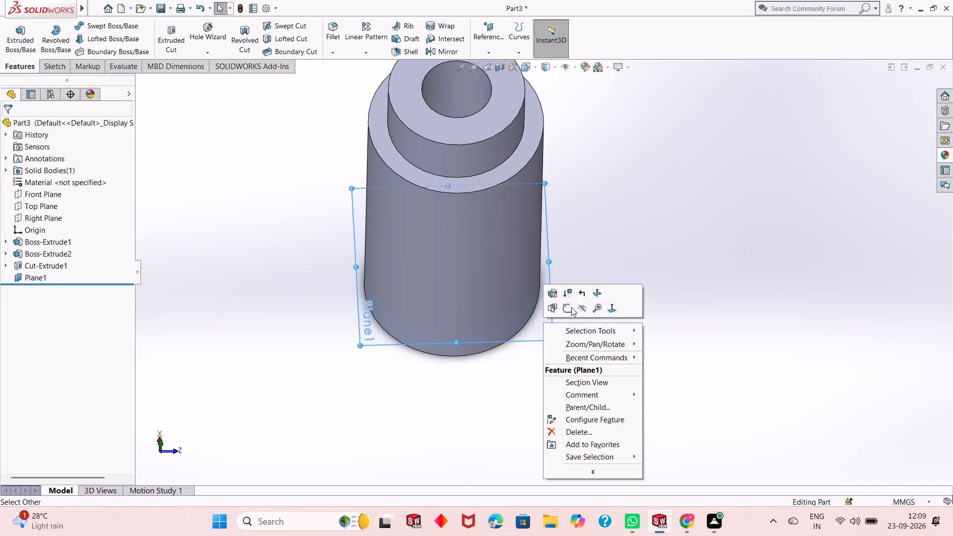
{"action": "left_click", "coordinate": [571, 307]}
{"action": "key", "text": "ctrl+8"}
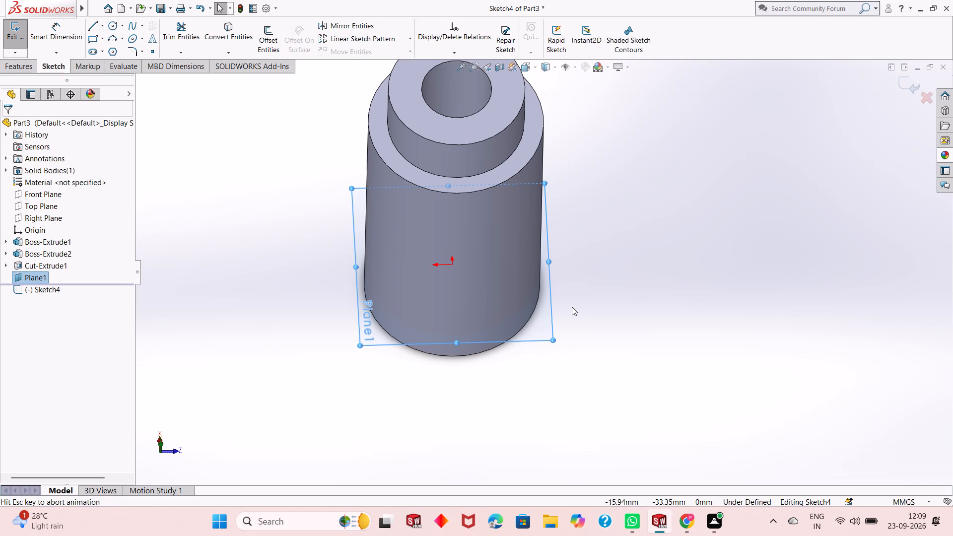
{"action": "scroll", "coordinate": [563, 405], "scroll_direction": "up", "scroll_amount": 2}
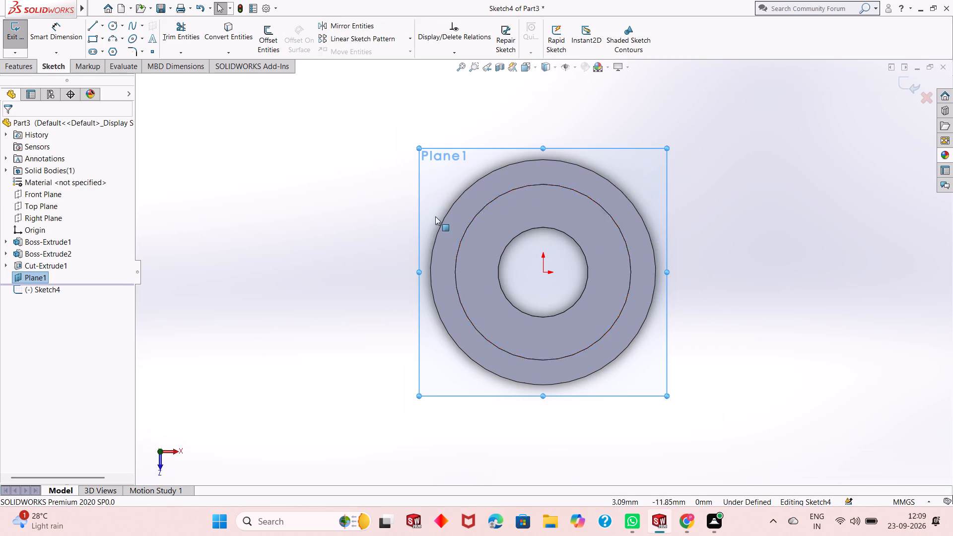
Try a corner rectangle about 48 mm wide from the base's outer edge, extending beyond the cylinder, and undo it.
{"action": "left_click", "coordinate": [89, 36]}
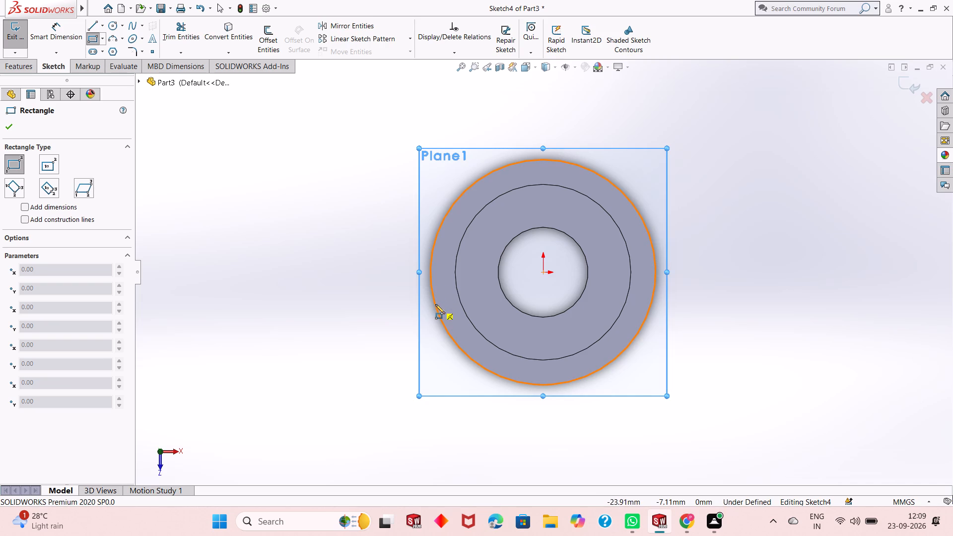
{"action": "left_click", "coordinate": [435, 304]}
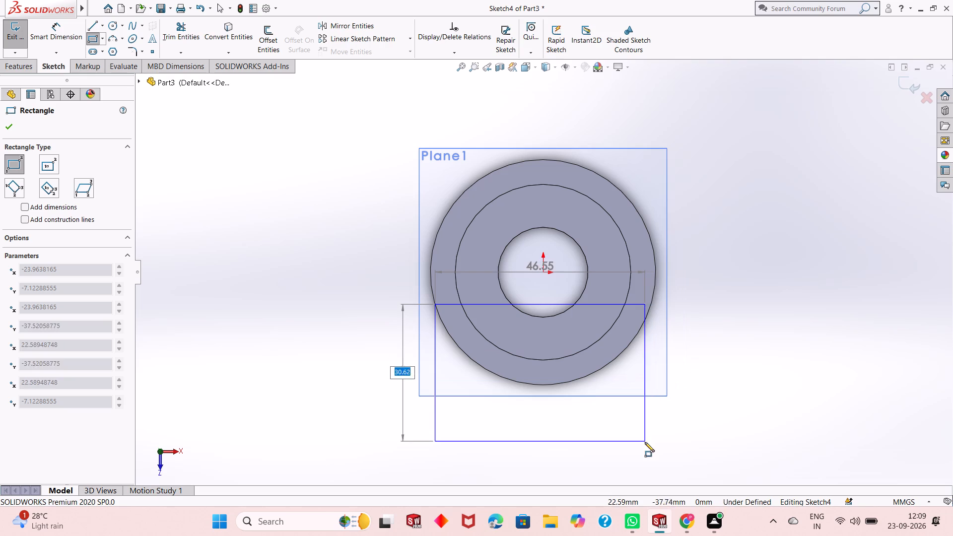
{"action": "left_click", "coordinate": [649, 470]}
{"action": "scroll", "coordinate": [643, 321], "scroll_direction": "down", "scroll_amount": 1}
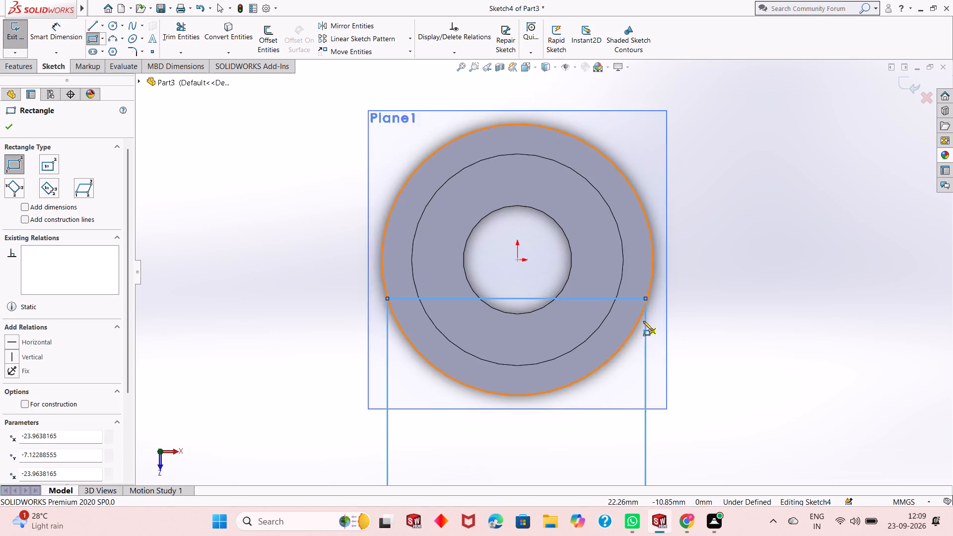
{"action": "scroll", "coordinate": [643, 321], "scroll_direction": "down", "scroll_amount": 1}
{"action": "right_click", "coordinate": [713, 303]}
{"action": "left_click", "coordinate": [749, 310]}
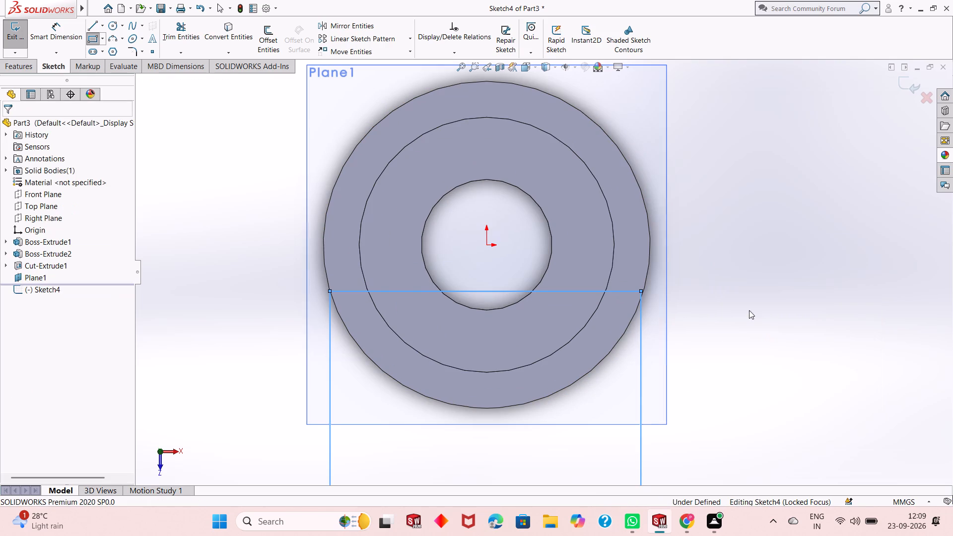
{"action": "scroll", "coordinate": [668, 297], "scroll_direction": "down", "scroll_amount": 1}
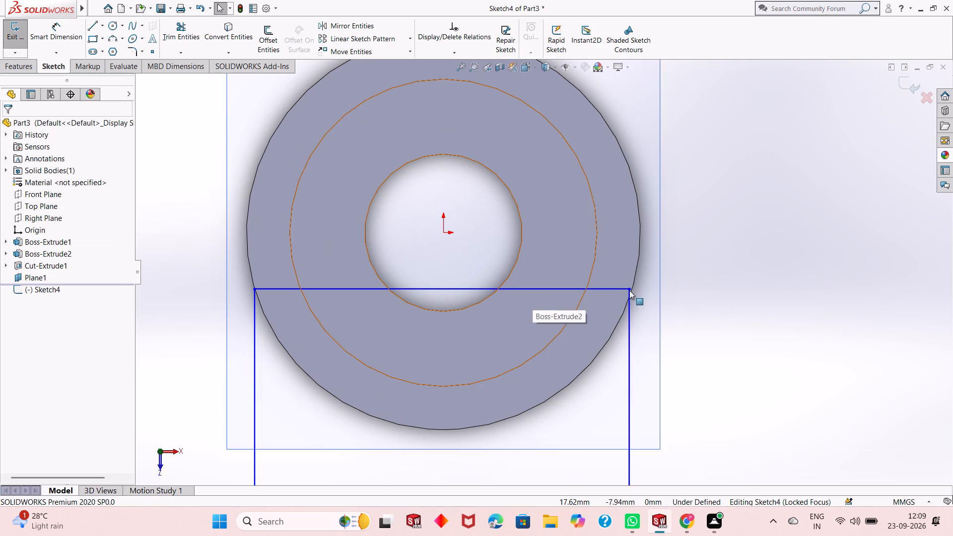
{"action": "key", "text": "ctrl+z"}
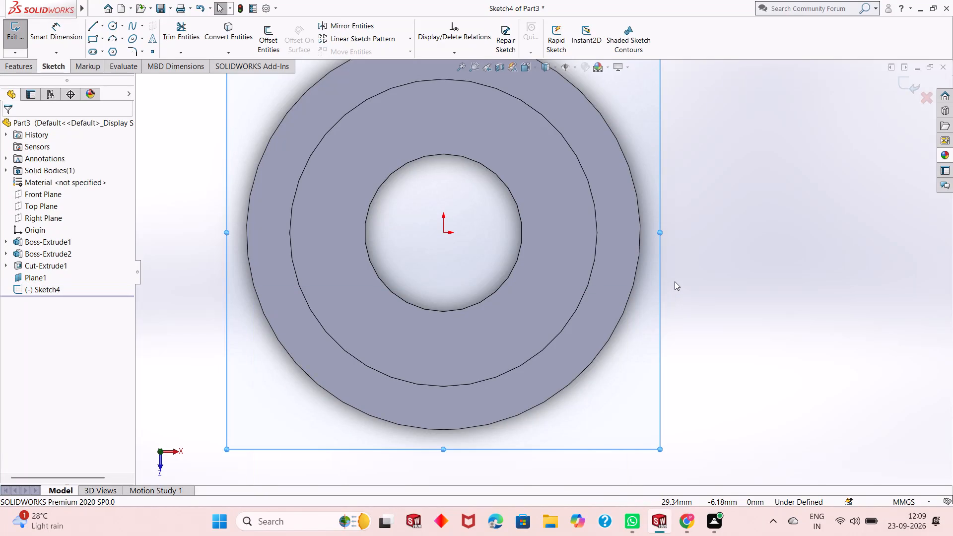
Sketch a corner rectangle about 49 mm wide and 53 mm long, starting at the base's outer edge below the origin and extending beyond the cylinder.
{"action": "scroll", "coordinate": [519, 279], "scroll_direction": "up", "scroll_amount": 3}
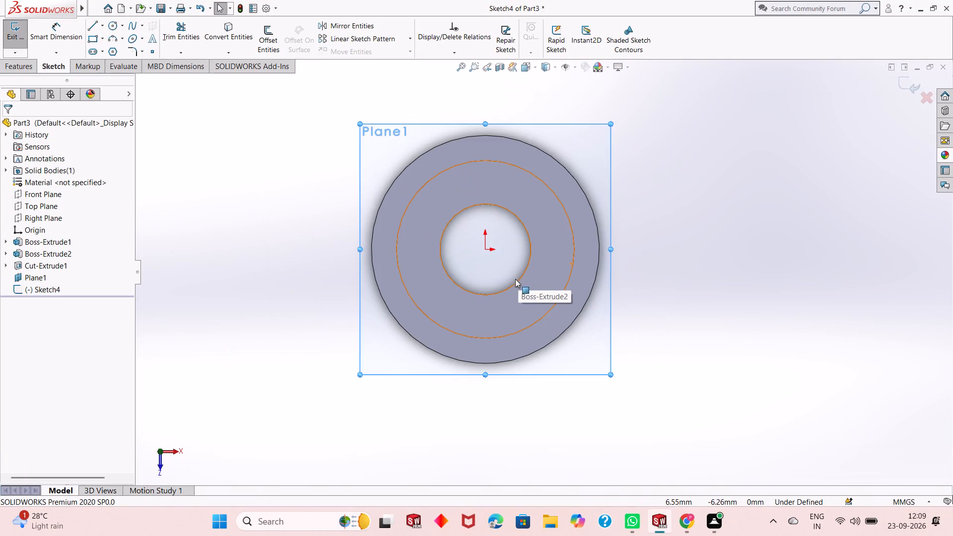
{"action": "scroll", "coordinate": [515, 279], "scroll_direction": "up", "scroll_amount": 2}
{"action": "scroll", "coordinate": [555, 383], "scroll_direction": "down", "scroll_amount": 1}
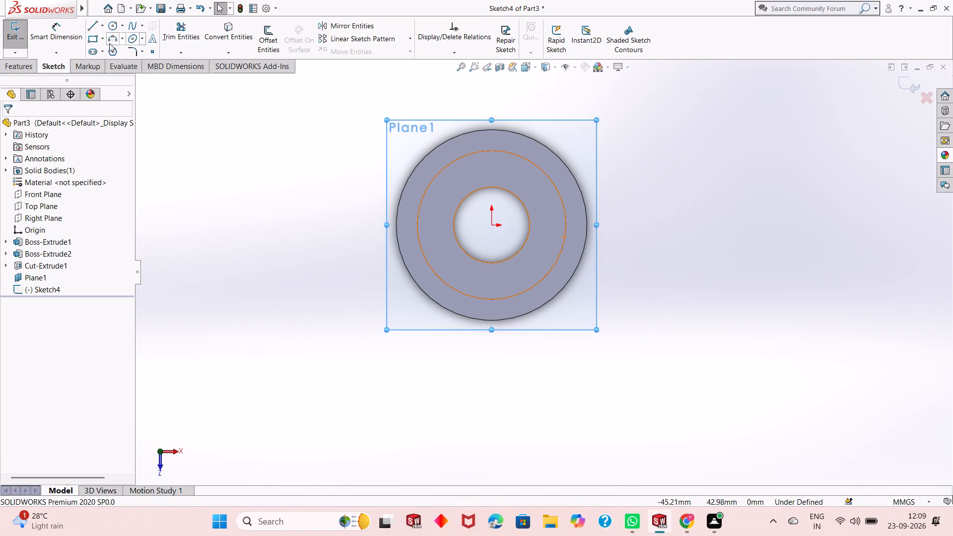
{"action": "left_click", "coordinate": [88, 43]}
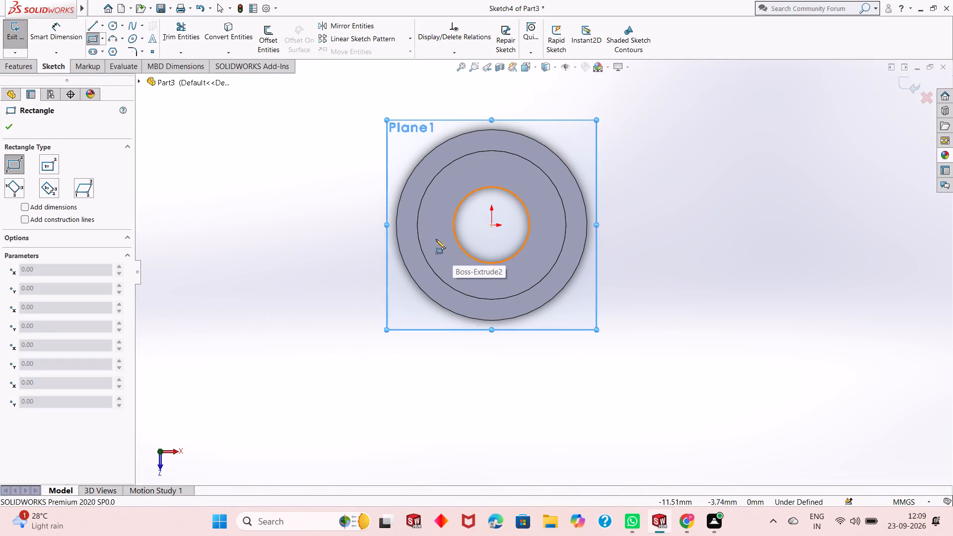
{"action": "left_click", "coordinate": [398, 244]}
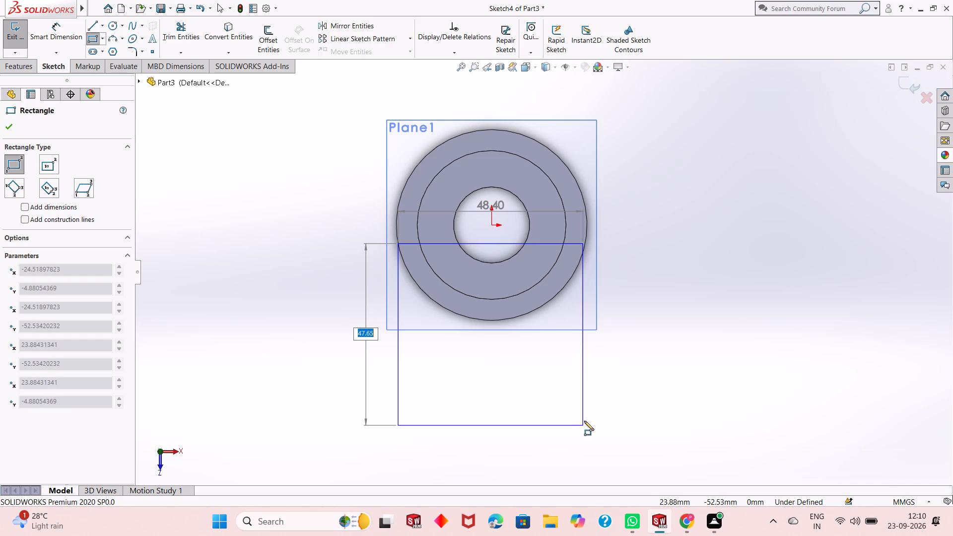
{"action": "scroll", "coordinate": [587, 418], "scroll_direction": "down", "scroll_amount": 3}
{"action": "scroll", "coordinate": [587, 418], "scroll_direction": "up", "scroll_amount": 2}
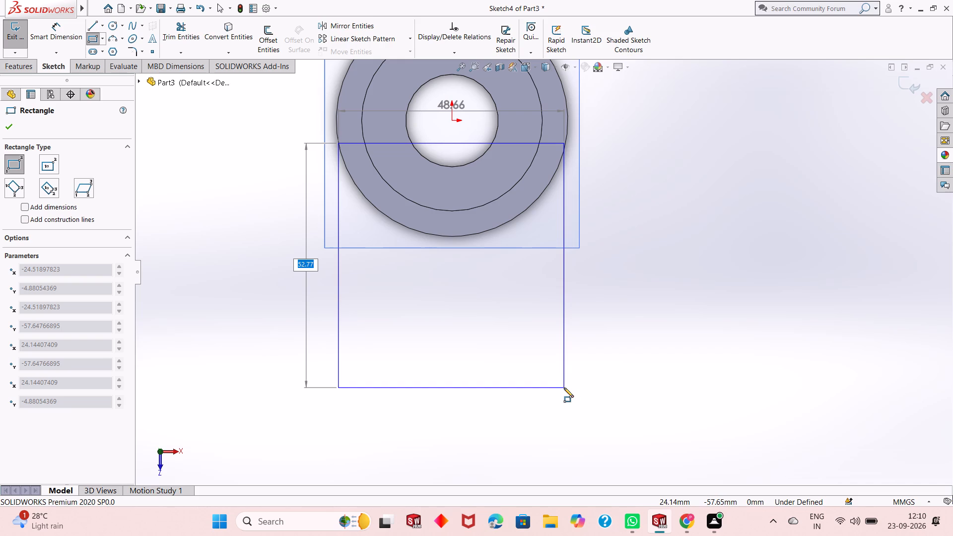
{"action": "left_click", "coordinate": [564, 388]}
{"action": "scroll", "coordinate": [479, 130], "scroll_direction": "down", "scroll_amount": 4}
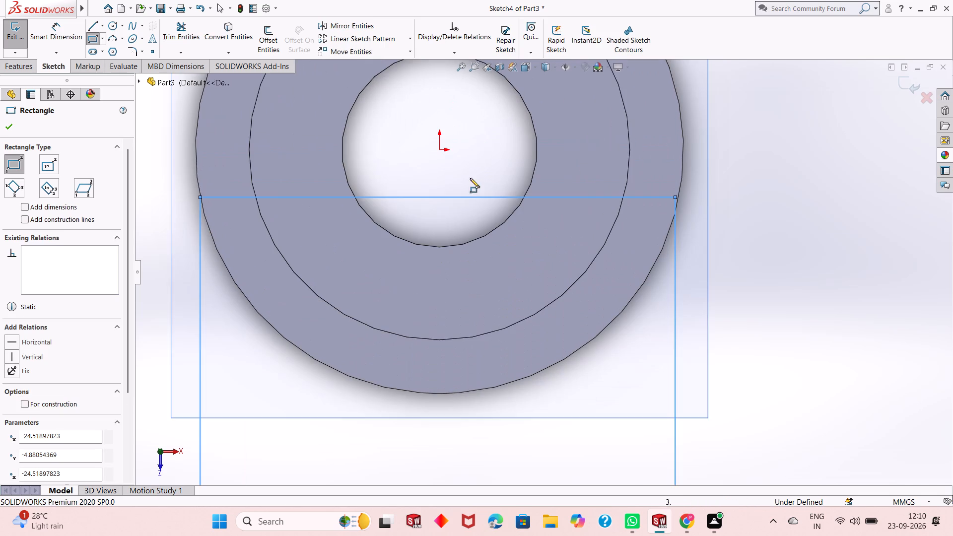
{"action": "right_click", "coordinate": [394, 302]}
{"action": "left_click", "coordinate": [432, 304]}
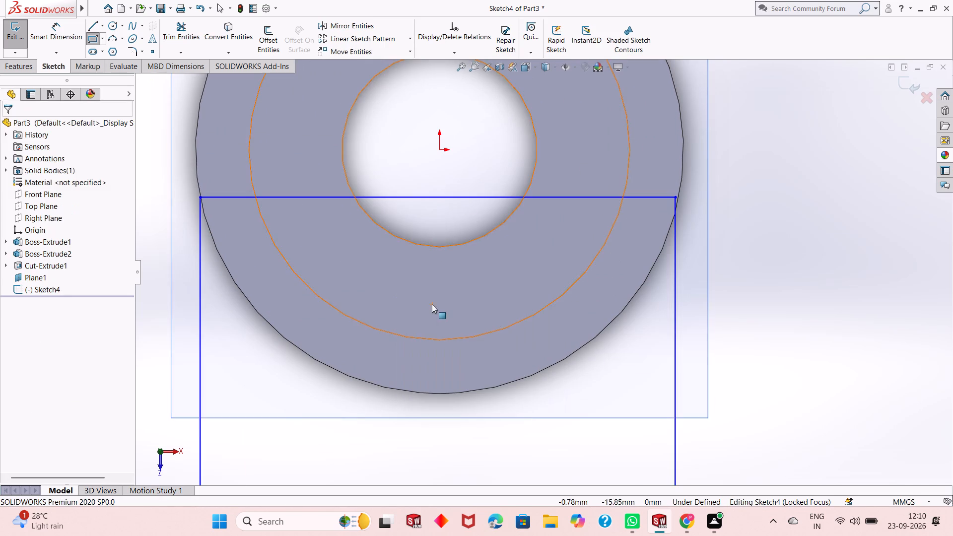
{"action": "scroll", "coordinate": [212, 190], "scroll_direction": "down", "scroll_amount": 4}
{"action": "scroll", "coordinate": [357, 236], "scroll_direction": "up", "scroll_amount": 5}
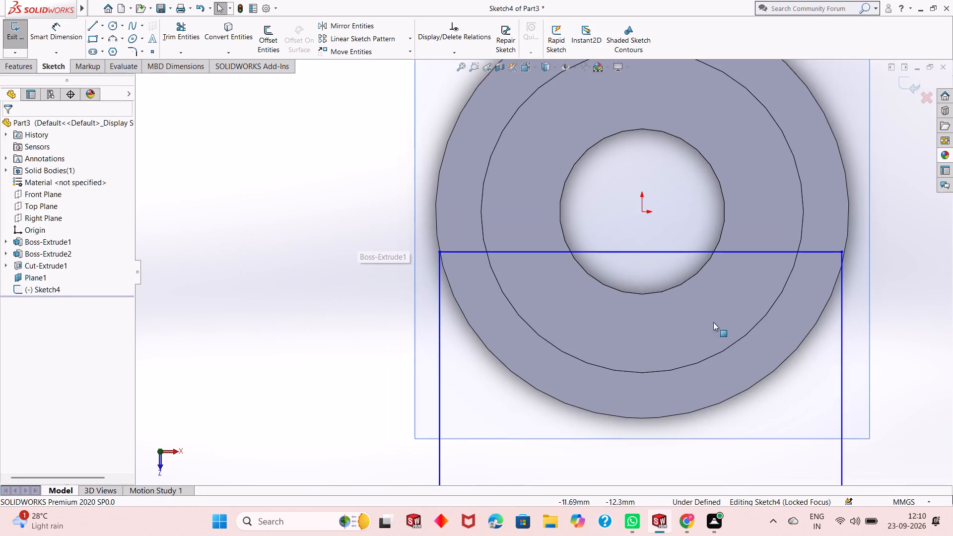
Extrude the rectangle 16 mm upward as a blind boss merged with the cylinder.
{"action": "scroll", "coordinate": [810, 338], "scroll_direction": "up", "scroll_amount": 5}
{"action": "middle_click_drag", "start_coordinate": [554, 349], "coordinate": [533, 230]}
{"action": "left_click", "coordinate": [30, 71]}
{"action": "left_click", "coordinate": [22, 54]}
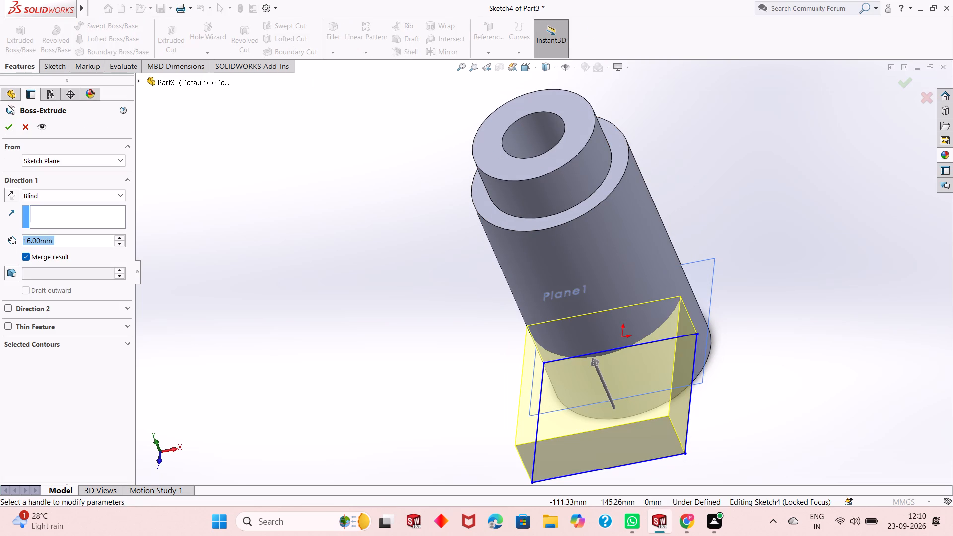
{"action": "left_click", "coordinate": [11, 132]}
Examine from several angles how the extruded block's side faces meet the cylinder wall.
{"action": "middle_click_drag", "start_coordinate": [560, 439], "coordinate": [450, 395]}
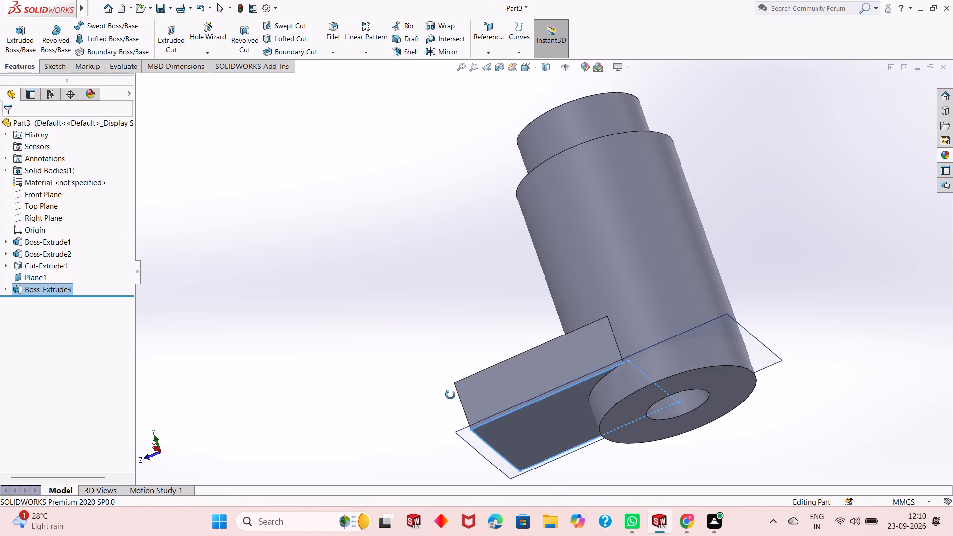
{"action": "middle_click_drag", "start_coordinate": [450, 395], "coordinate": [495, 474]}
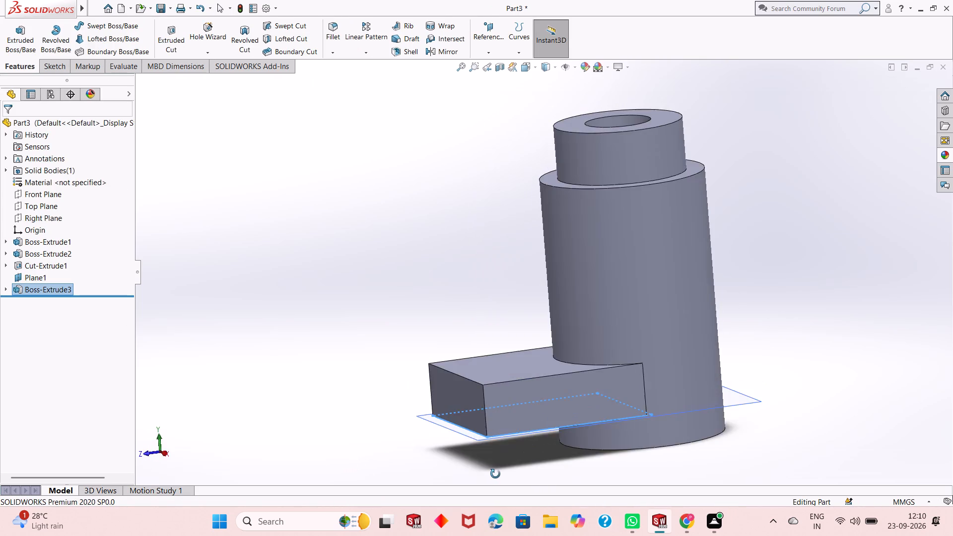
{"action": "middle_click_drag", "start_coordinate": [495, 474], "coordinate": [378, 470]}
{"action": "scroll", "coordinate": [523, 374], "scroll_direction": "down", "scroll_amount": 5}
{"action": "middle_click_drag", "start_coordinate": [584, 387], "coordinate": [604, 407]}
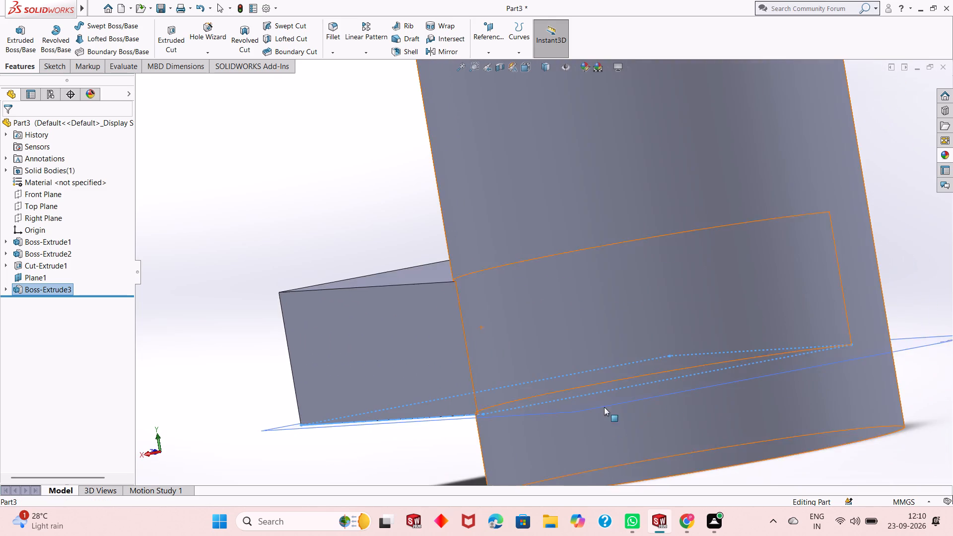
{"action": "scroll", "coordinate": [508, 320], "scroll_direction": "down", "scroll_amount": 3}
{"action": "middle_click_drag", "start_coordinate": [508, 319], "coordinate": [527, 314]}
{"action": "scroll", "coordinate": [528, 313], "scroll_direction": "up", "scroll_amount": 4}
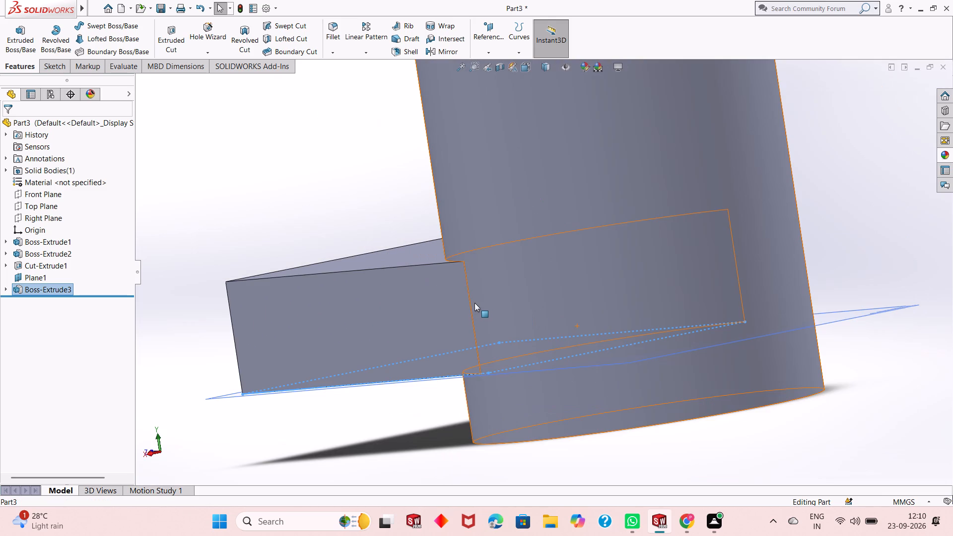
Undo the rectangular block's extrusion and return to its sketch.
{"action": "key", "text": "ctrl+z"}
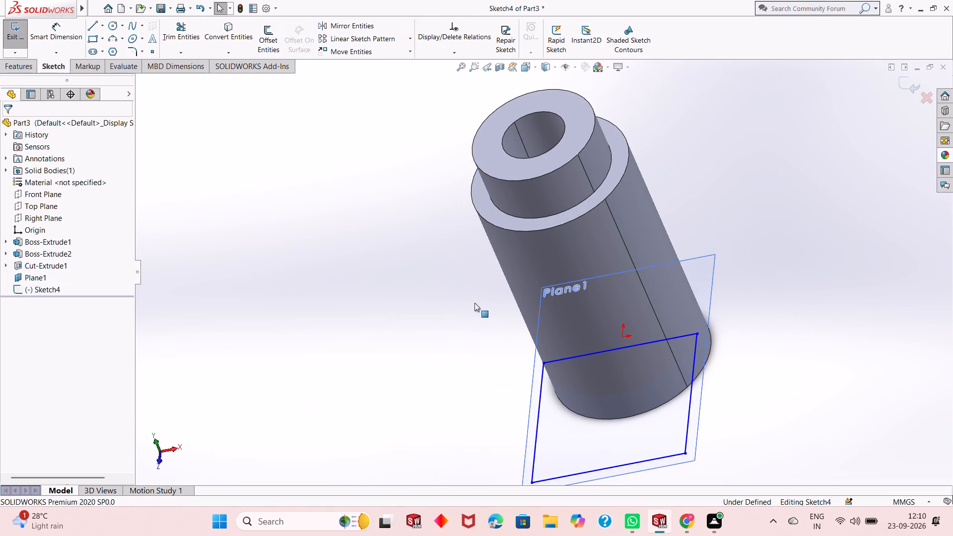
Dimension the length of the rectangle's side edge in the block sketch as 65 mm.
{"action": "key", "text": "ctrl+8"}
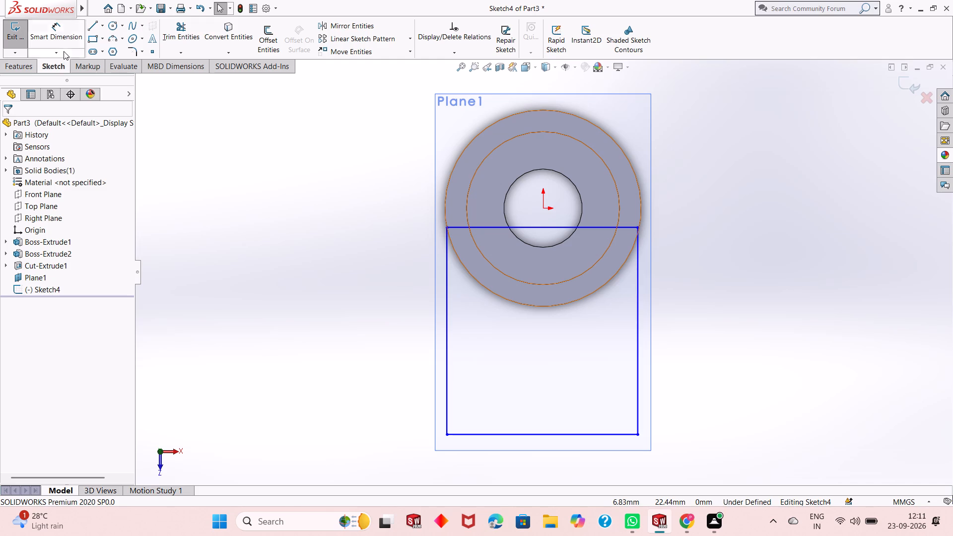
{"action": "left_click", "coordinate": [63, 35]}
{"action": "left_click", "coordinate": [638, 325]}
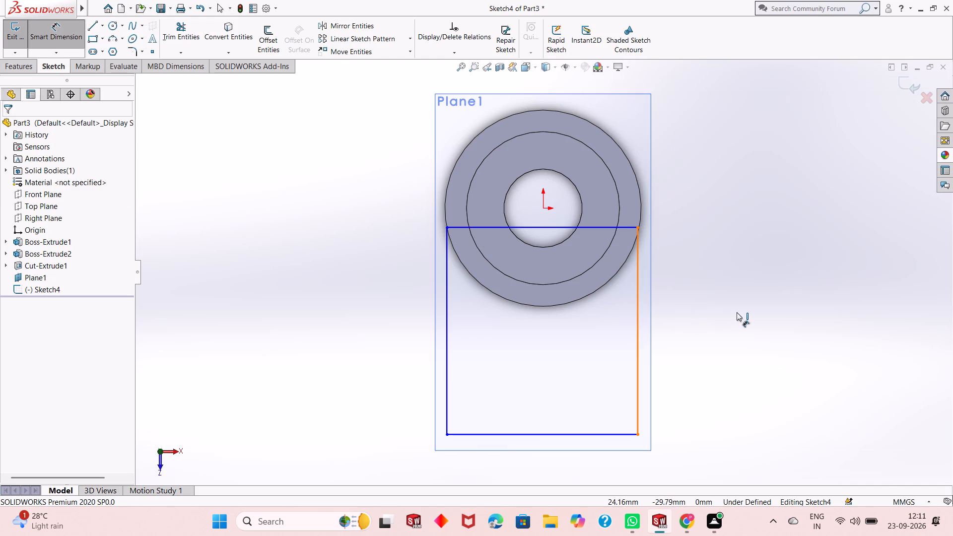
{"action": "left_click", "coordinate": [737, 312]}
{"action": "type", "text": "65"}
{"action": "key", "text": "Return"}
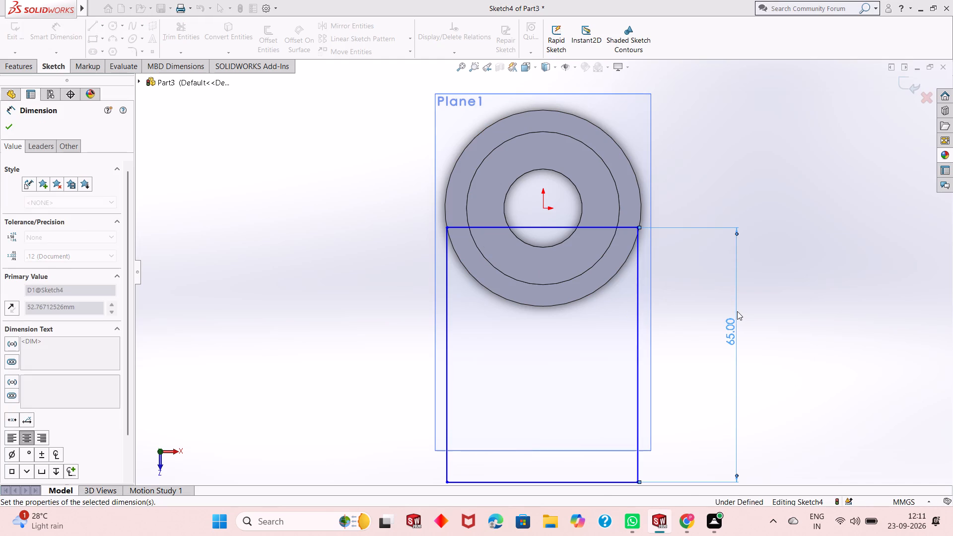
Change the rectangle's length dimension to 60 mm.
{"action": "scroll", "coordinate": [602, 349], "scroll_direction": "up", "scroll_amount": 1}
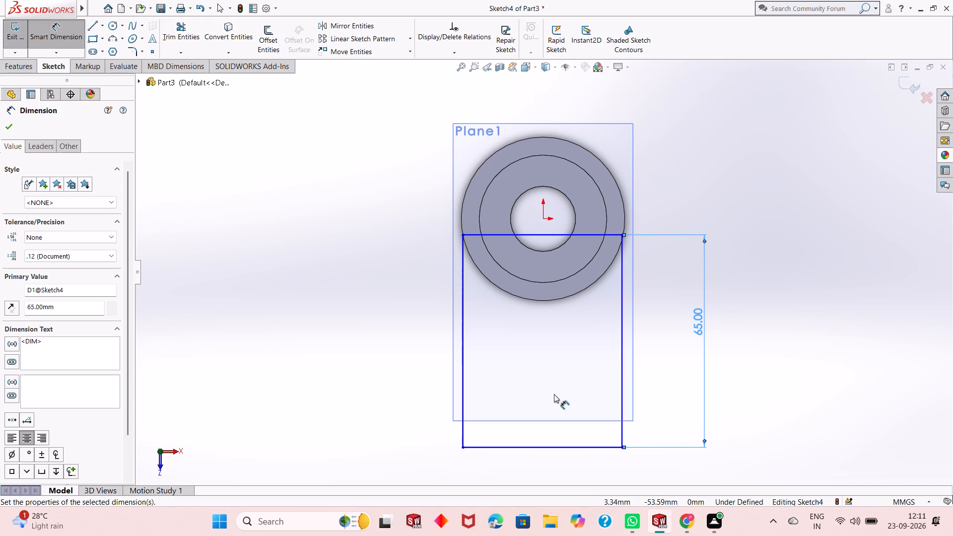
{"action": "double_click", "coordinate": [691, 326]}
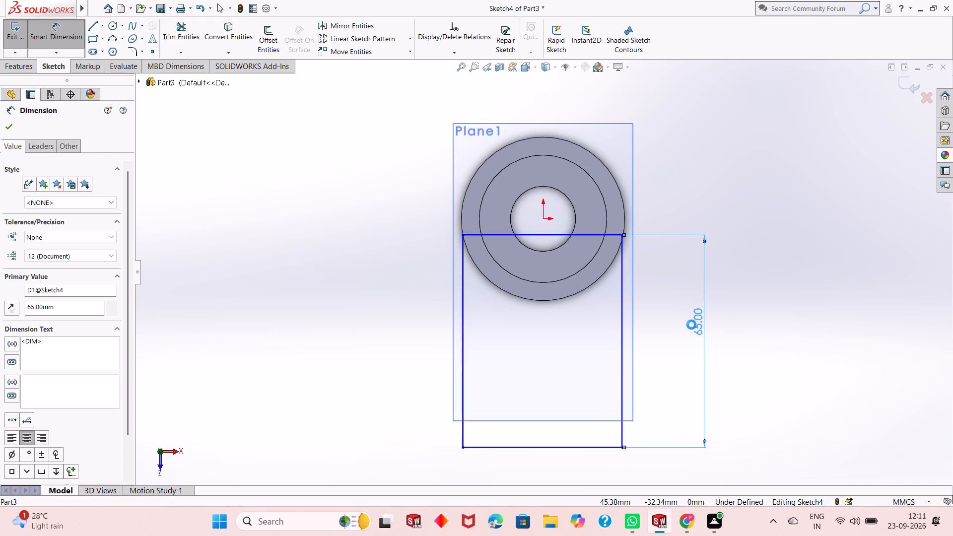
{"action": "type", "text": "60"}
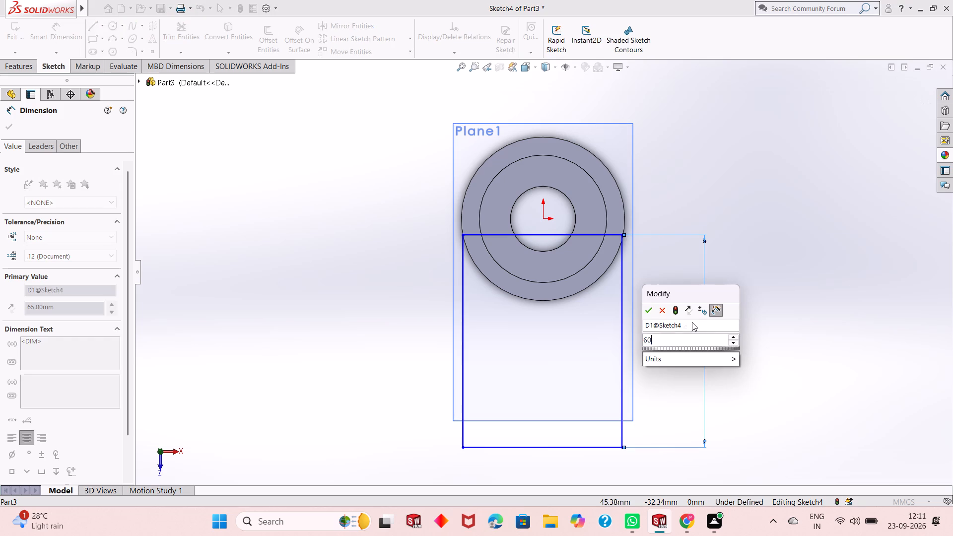
{"action": "key", "text": "Return"}
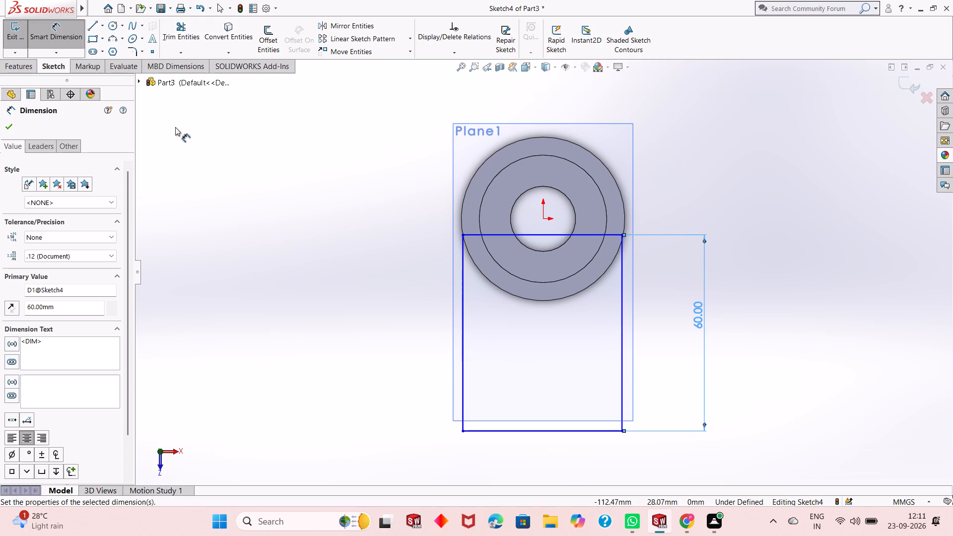
{"action": "left_click", "coordinate": [11, 130]}
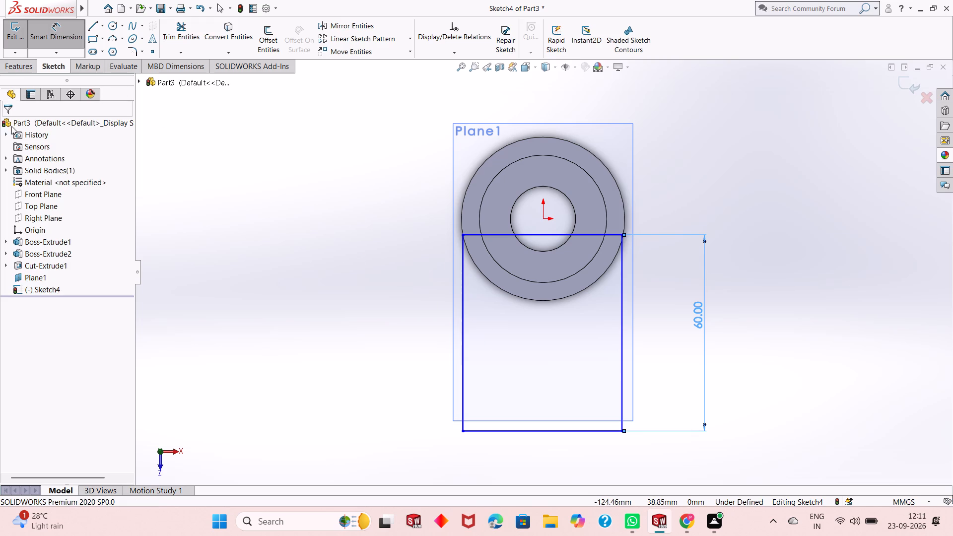
Dimension the rectangle's two inner corners at 24.5 mm horizontally from the origin, one on each side.
{"action": "left_click", "coordinate": [80, 38]}
{"action": "left_click", "coordinate": [545, 220]}
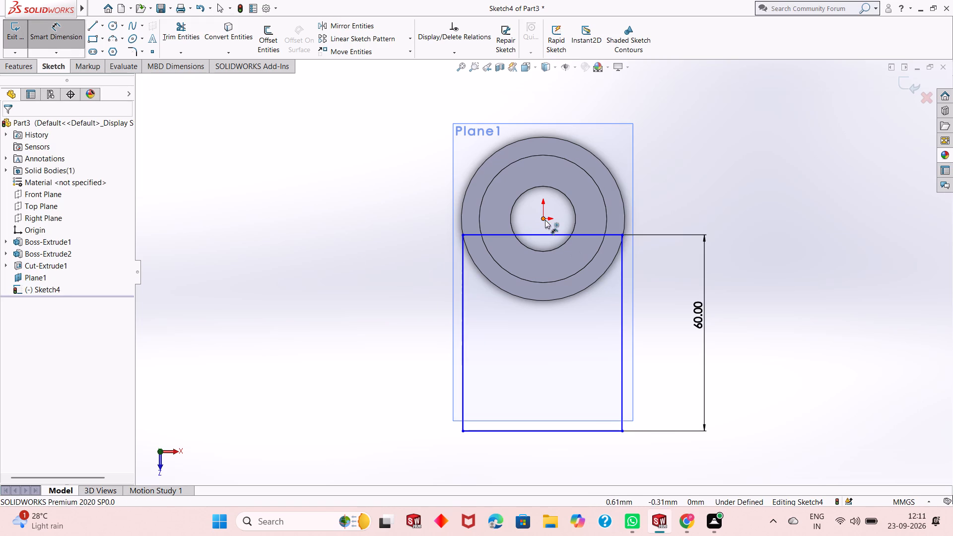
{"action": "left_click", "coordinate": [462, 235]}
{"action": "left_click", "coordinate": [479, 88]}
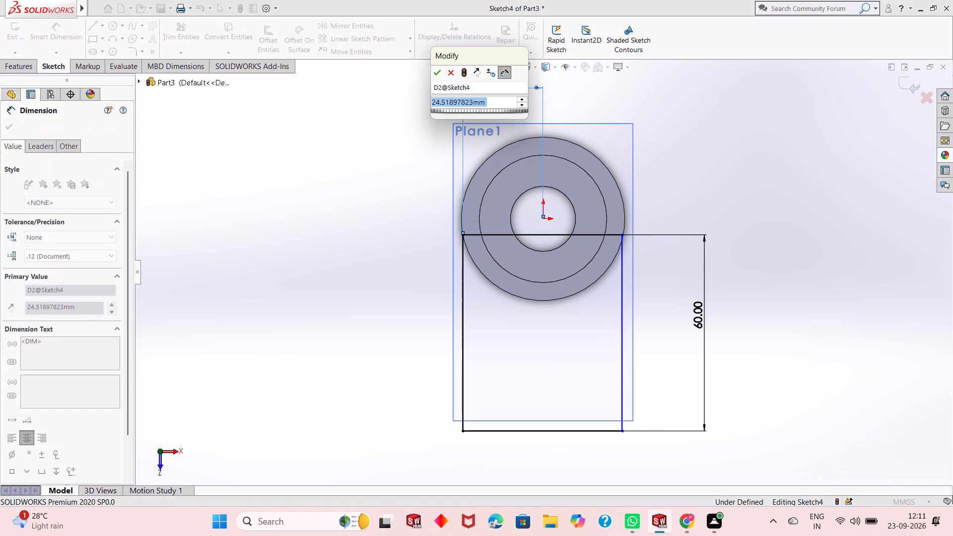
{"action": "type", "text": "24.5"}
{"action": "key", "text": "Return"}
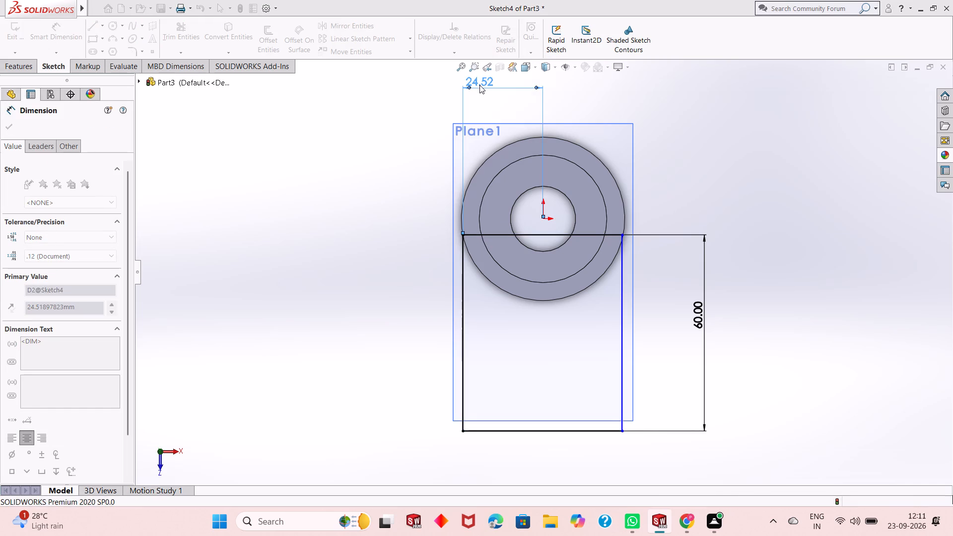
{"action": "left_click", "coordinate": [623, 233]}
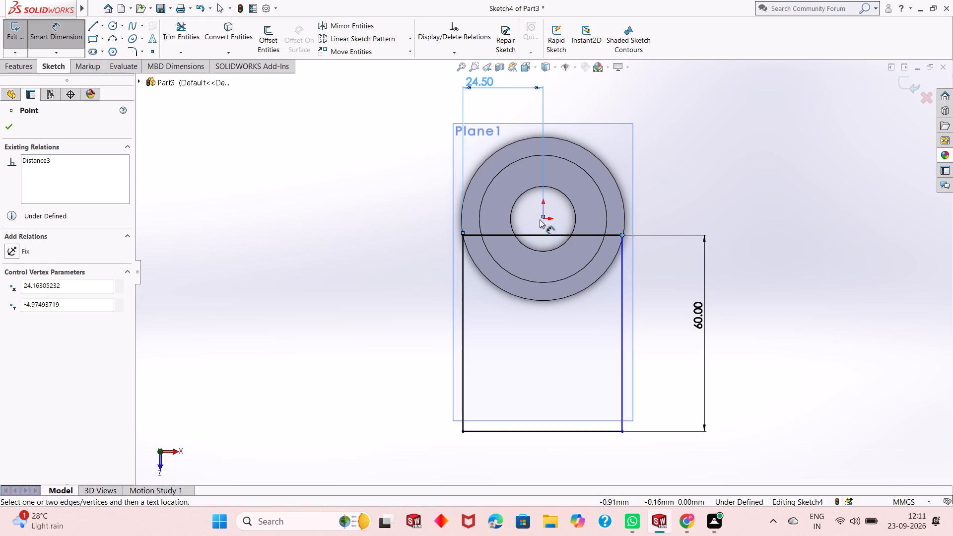
{"action": "left_click", "coordinate": [542, 218]}
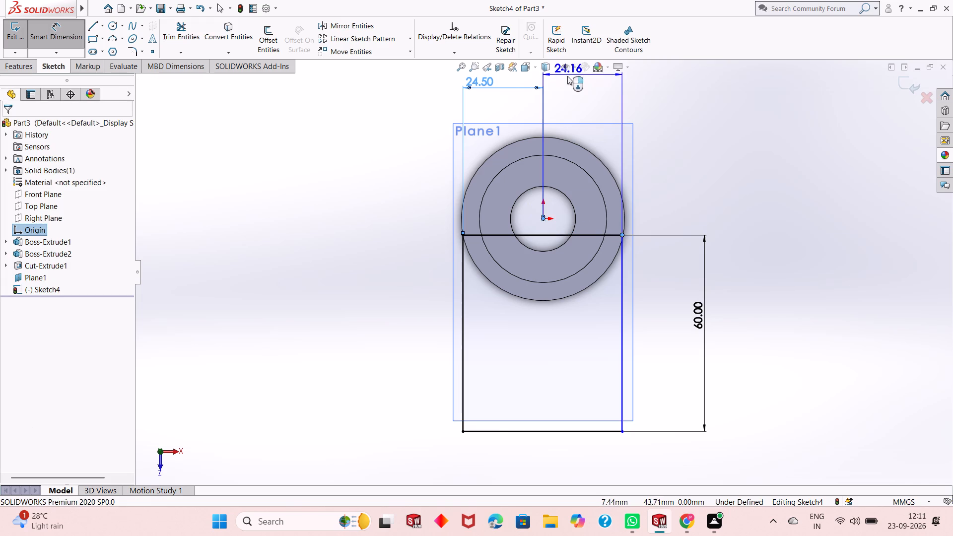
{"action": "left_click", "coordinate": [567, 84]}
{"action": "type", "text": "24.5"}
{"action": "key", "text": "Return"}
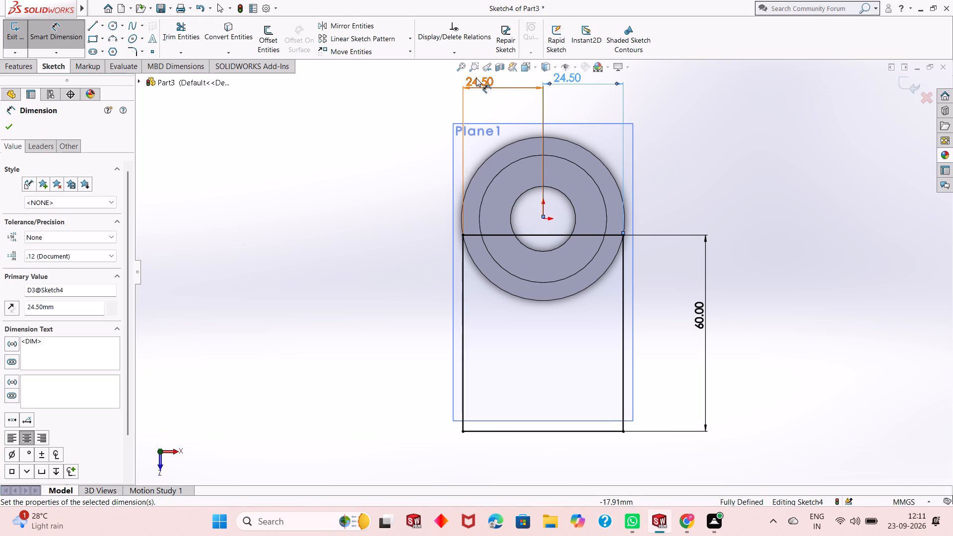
{"action": "left_click", "coordinate": [14, 130]}
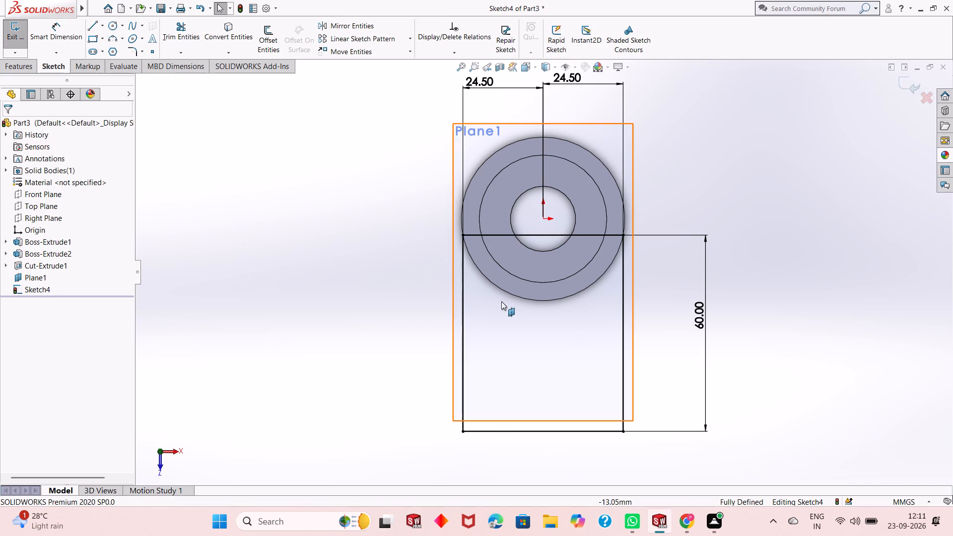
Extrude the dimensioned rectangle 40 mm upward as a blind boss merged with the cylinder.
{"action": "scroll", "coordinate": [501, 301], "scroll_direction": "up", "scroll_amount": 2}
{"action": "middle_click_drag", "start_coordinate": [541, 309], "coordinate": [535, 201]}
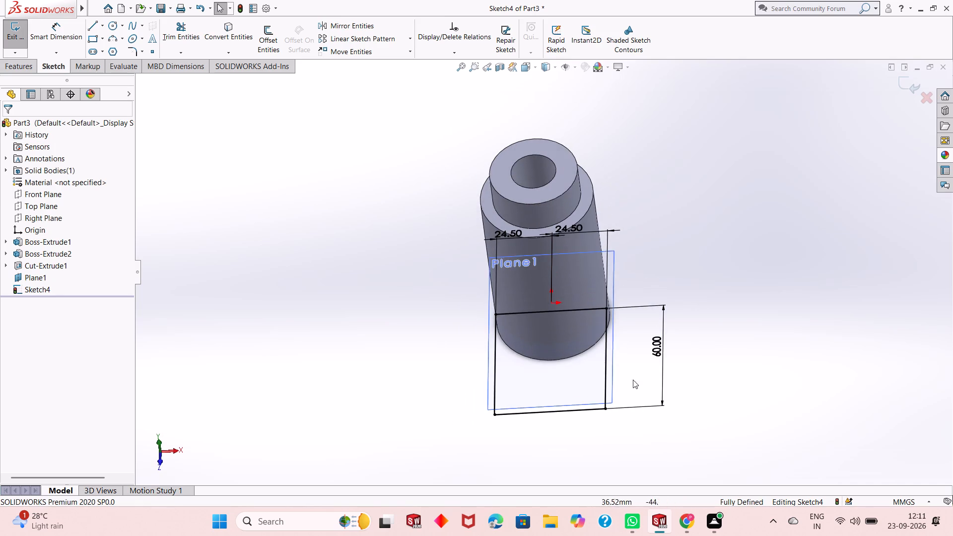
{"action": "scroll", "coordinate": [526, 390], "scroll_direction": "up", "scroll_amount": 2}
{"action": "middle_click_drag", "start_coordinate": [612, 429], "coordinate": [516, 427]}
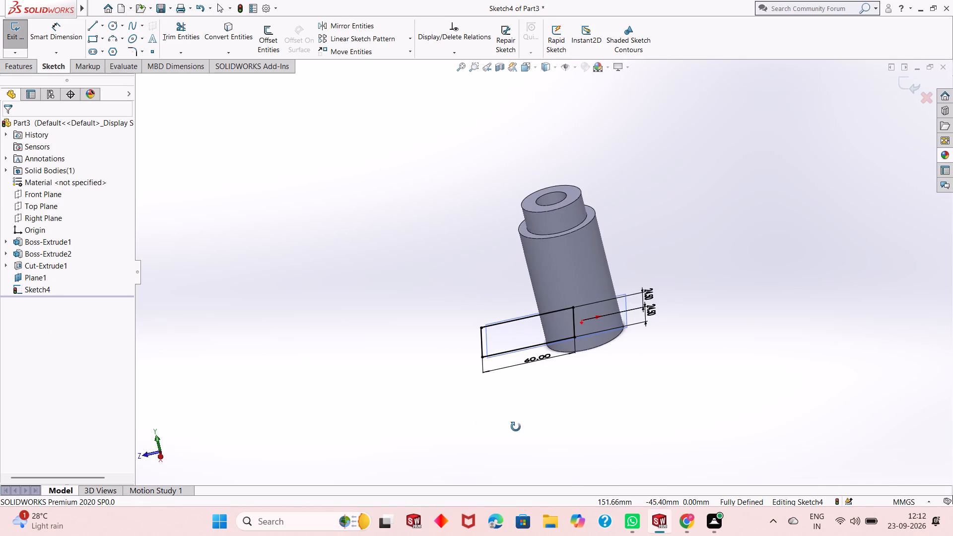
{"action": "middle_click_drag", "start_coordinate": [516, 427], "coordinate": [516, 427]}
{"action": "scroll", "coordinate": [572, 272], "scroll_direction": "down", "scroll_amount": 2}
{"action": "middle_click_drag", "start_coordinate": [577, 406], "coordinate": [604, 356]}
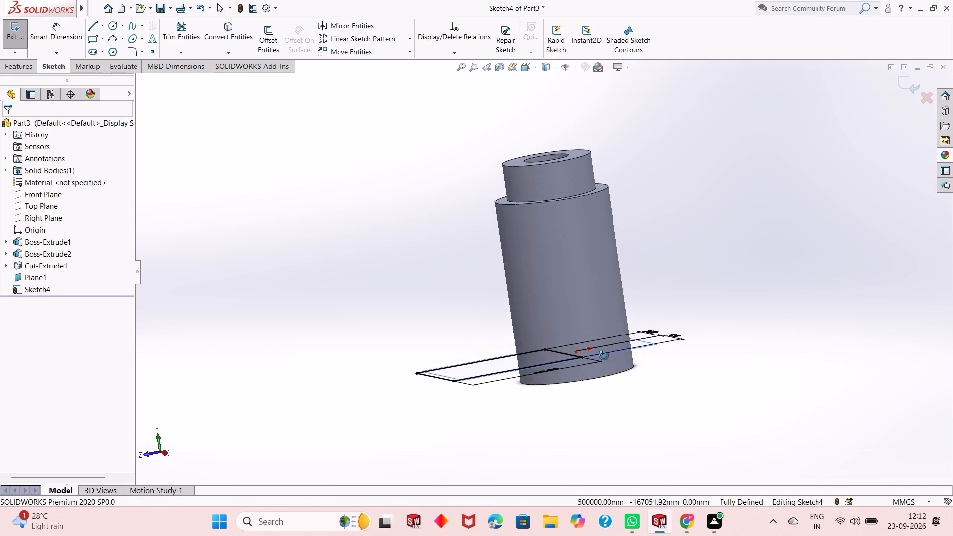
{"action": "middle_click_drag", "start_coordinate": [604, 356], "coordinate": [601, 415]}
{"action": "scroll", "coordinate": [544, 302], "scroll_direction": "down", "scroll_amount": 1}
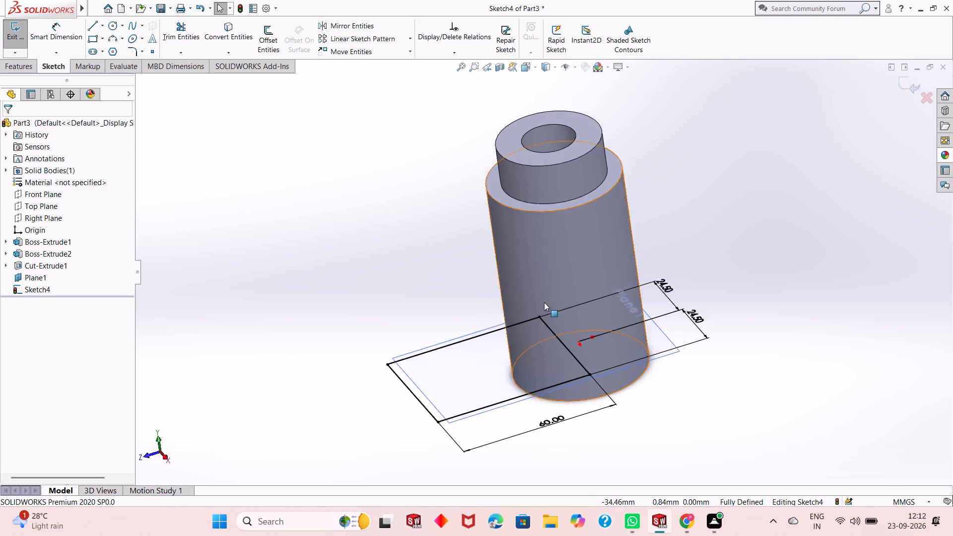
{"action": "scroll", "coordinate": [544, 302], "scroll_direction": "down", "scroll_amount": 1}
{"action": "left_click", "coordinate": [11, 66]}
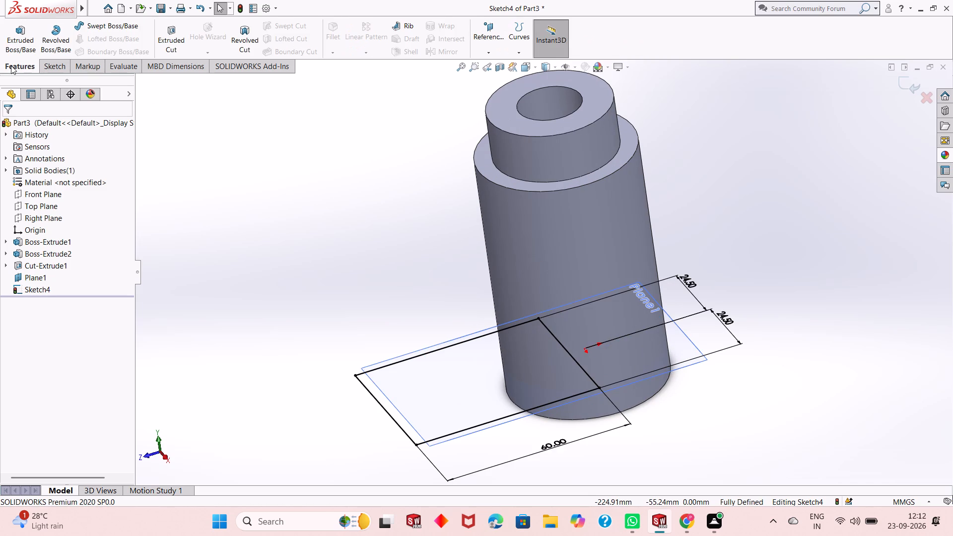
{"action": "left_click", "coordinate": [20, 45]}
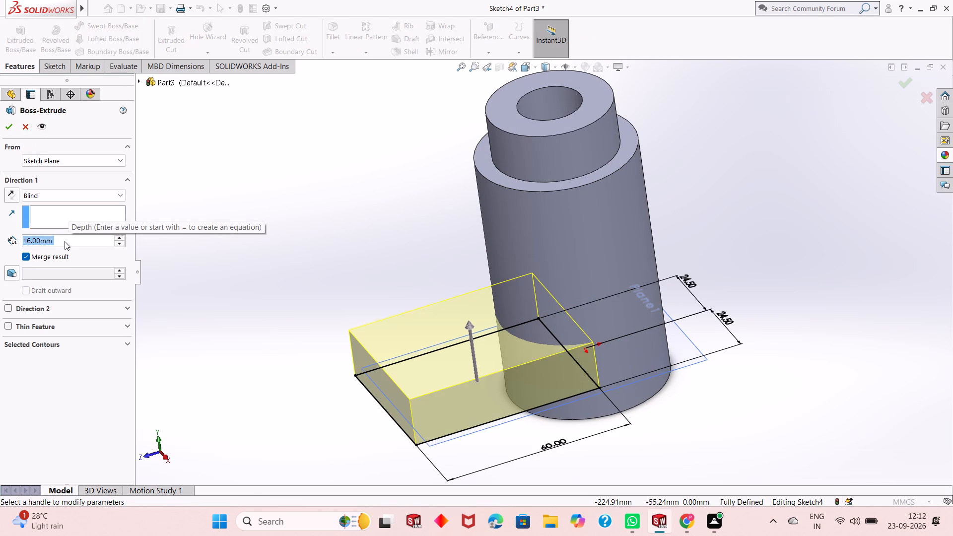
{"action": "type", "text": "40"}
{"action": "key", "text": "Return"}
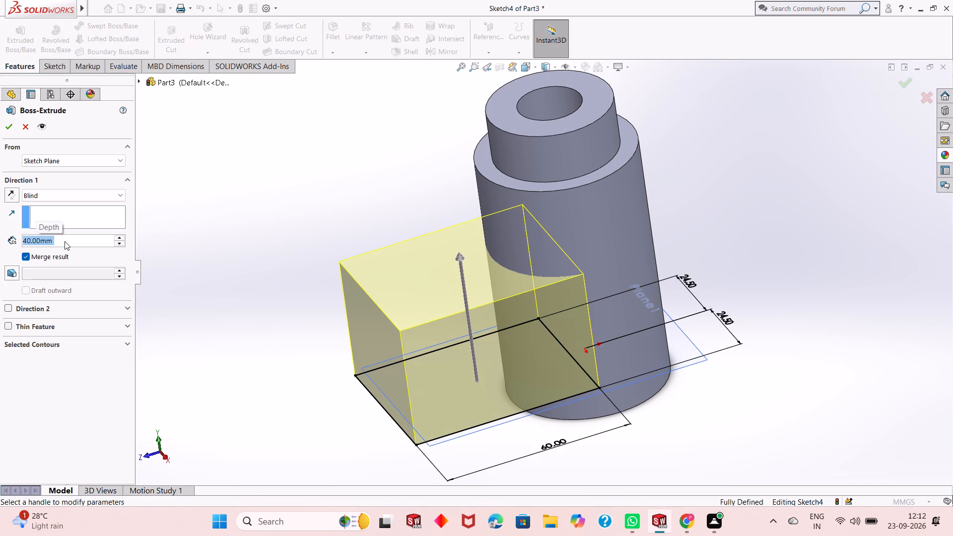
{"action": "middle_click_drag", "start_coordinate": [415, 279], "coordinate": [439, 233]}
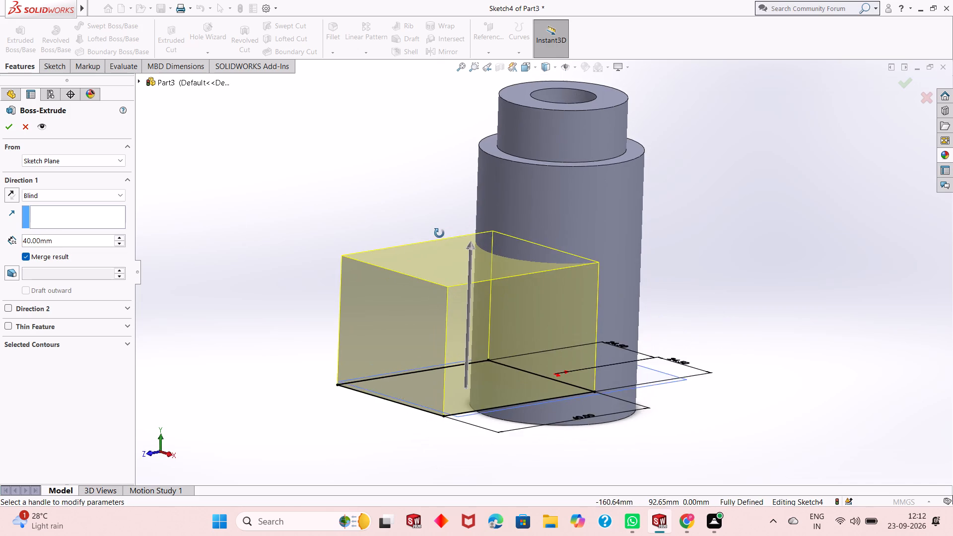
{"action": "middle_click_drag", "start_coordinate": [439, 233], "coordinate": [441, 207]}
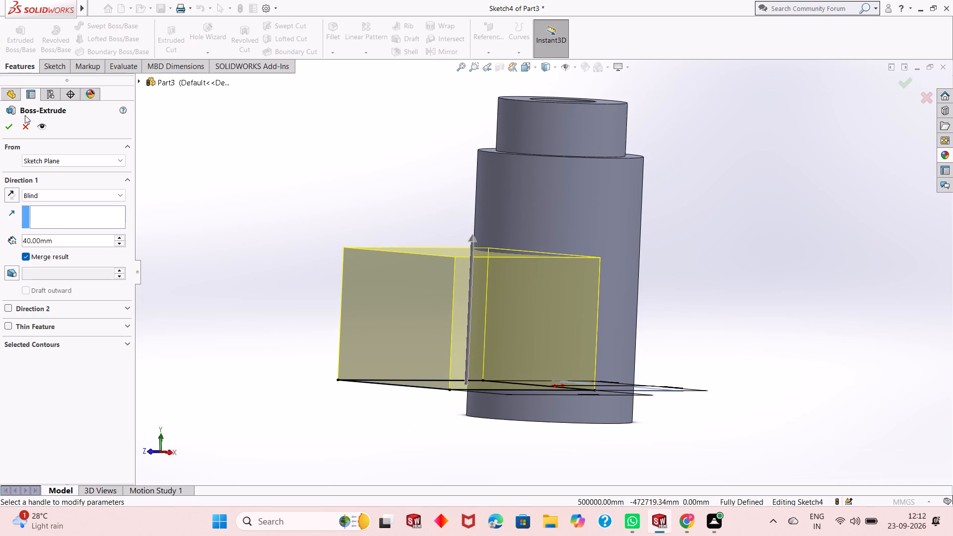
{"action": "left_click", "coordinate": [9, 122]}
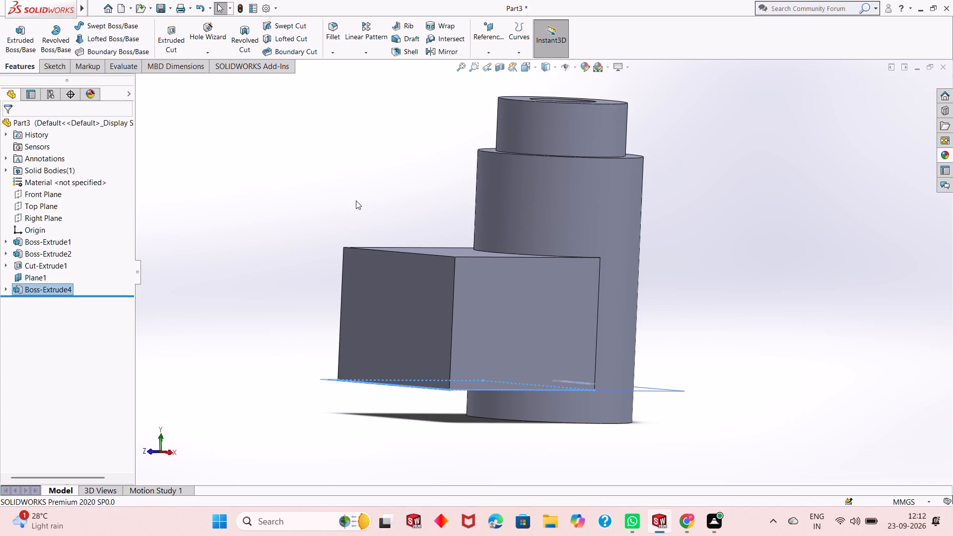
{"action": "left_click", "coordinate": [355, 201]}
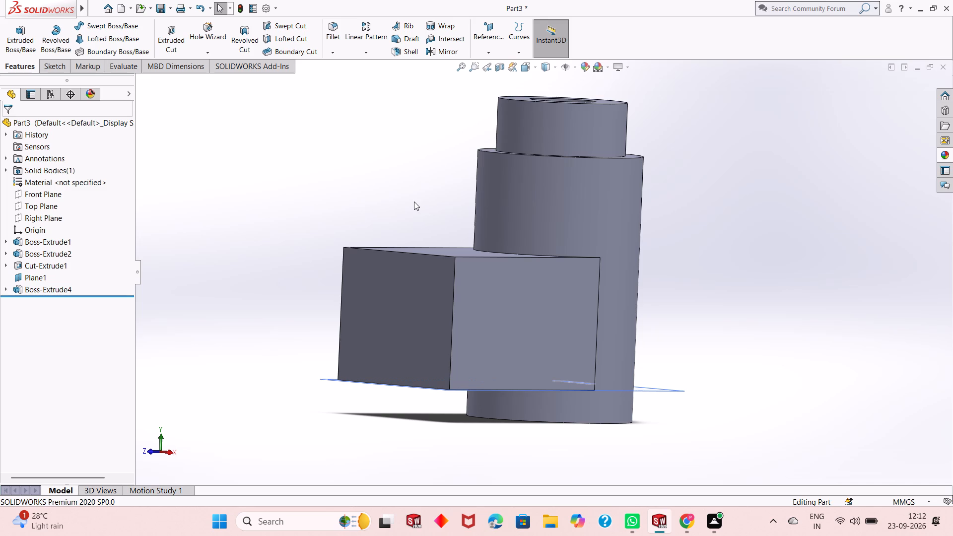
On the block's top face, sketch a corner rectangle about 21 mm wide and 35 mm long, starting on the outer end edge.
{"action": "middle_click_drag", "start_coordinate": [414, 201], "coordinate": [399, 239]}
{"action": "scroll", "coordinate": [401, 205], "scroll_direction": "up", "scroll_amount": 1}
{"action": "middle_click_drag", "start_coordinate": [401, 205], "coordinate": [397, 239]}
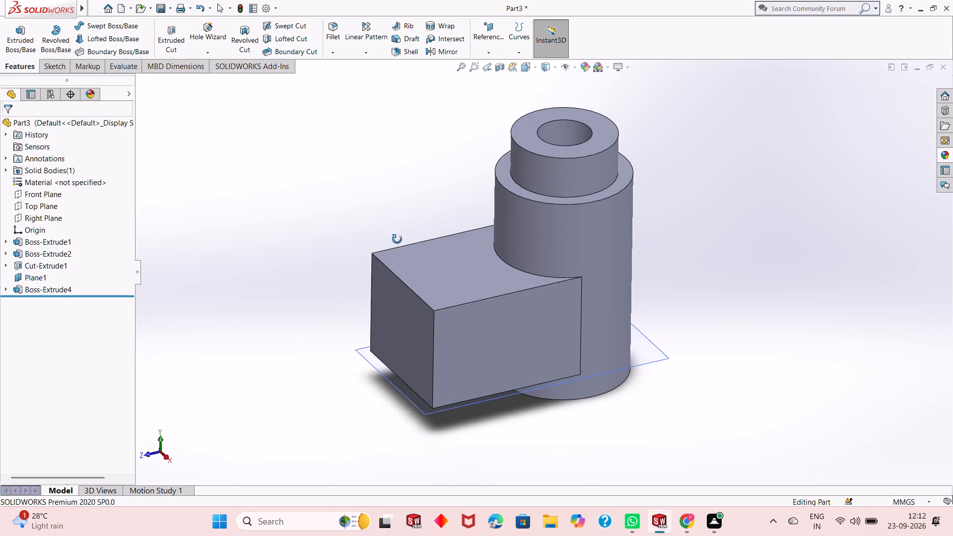
{"action": "middle_click_drag", "start_coordinate": [397, 239], "coordinate": [397, 240]}
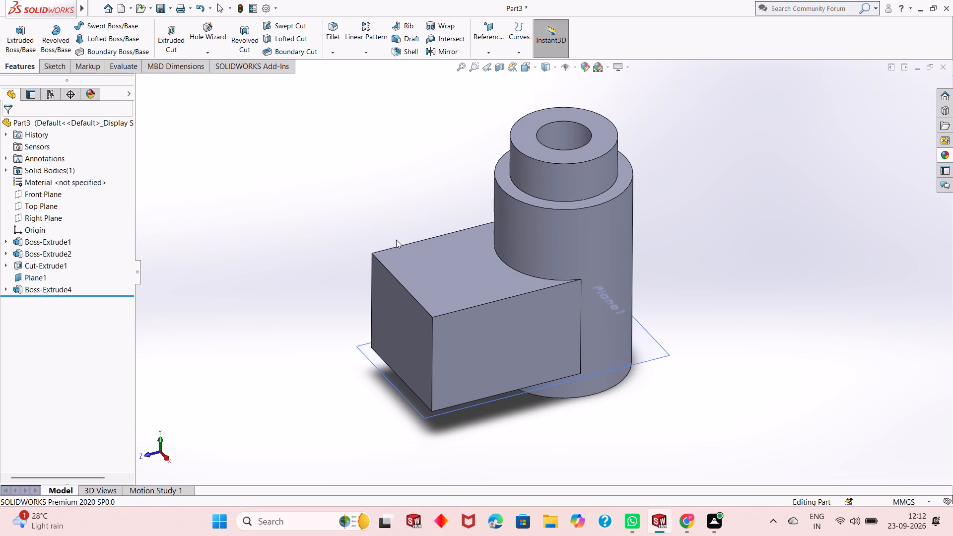
{"action": "left_click", "coordinate": [421, 259]}
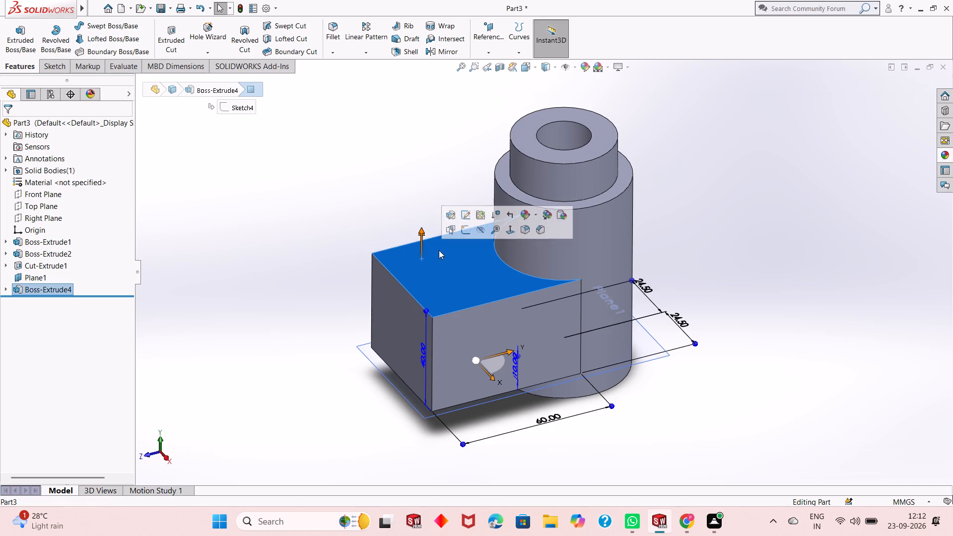
{"action": "left_click", "coordinate": [468, 231]}
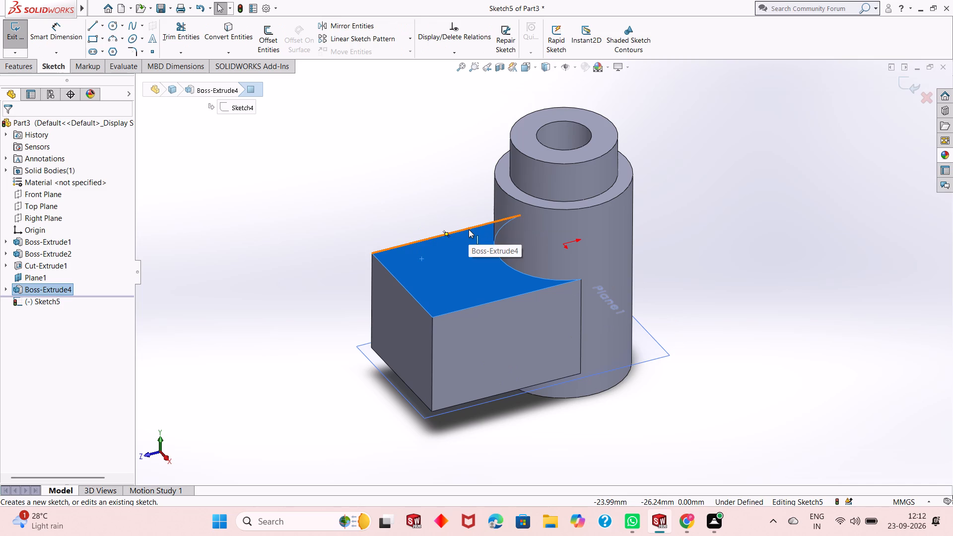
{"action": "key", "text": "ctrl+8"}
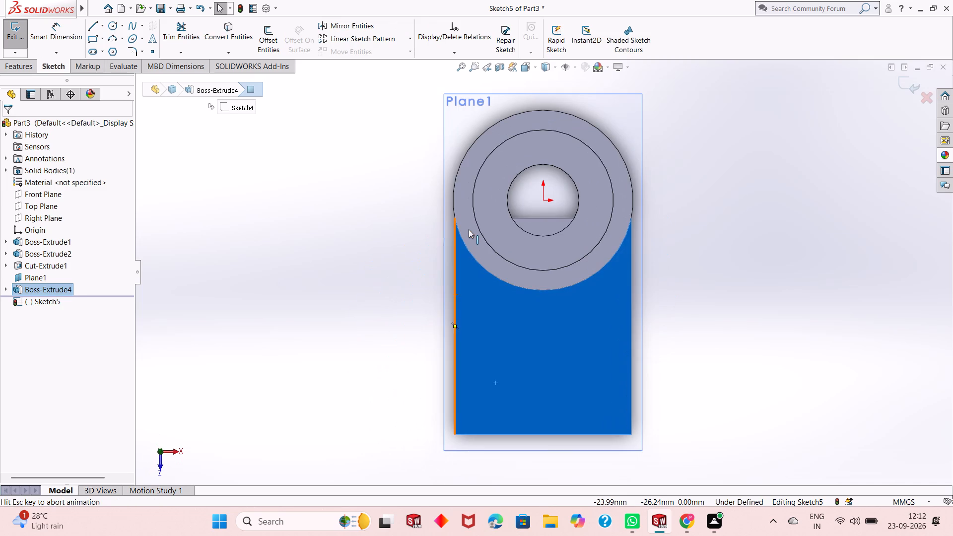
{"action": "key", "text": "Escape"}
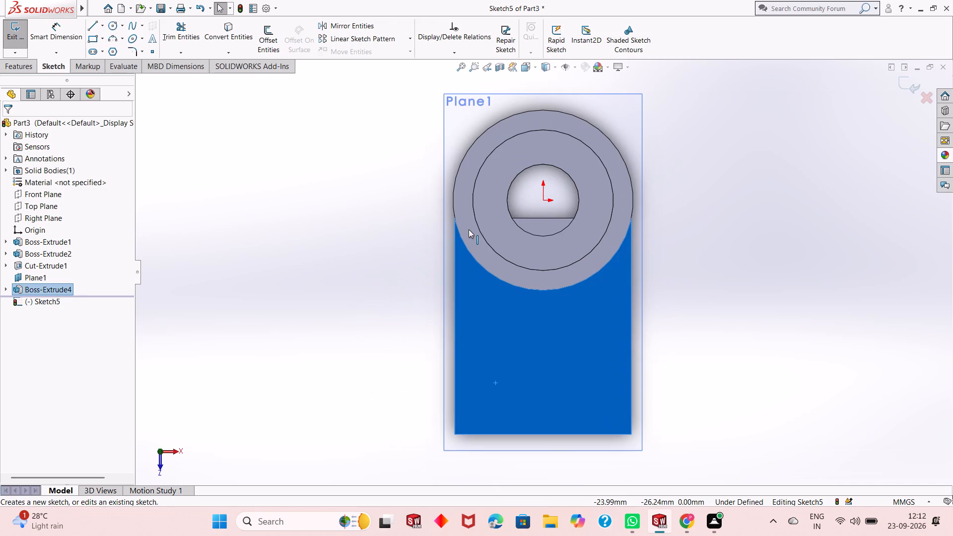
{"action": "left_click", "coordinate": [94, 42]}
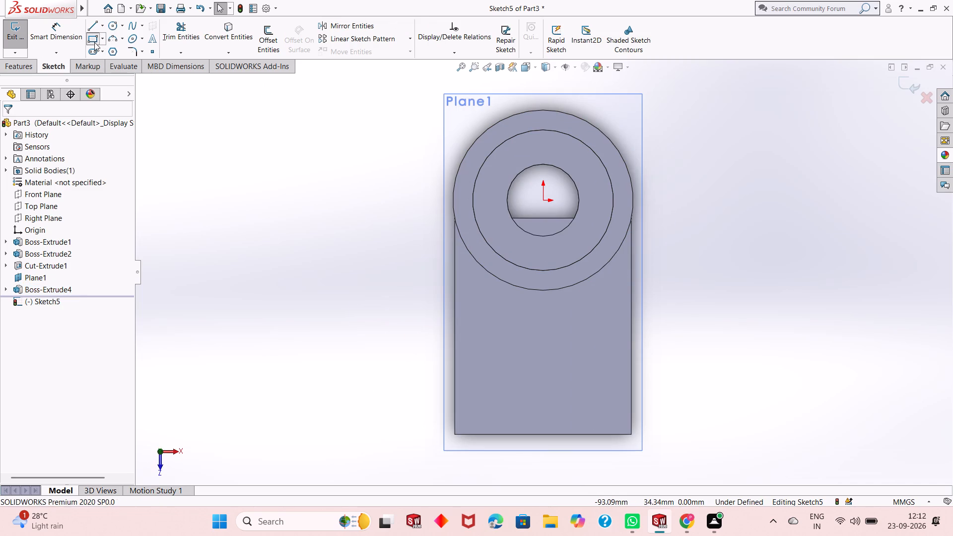
{"action": "left_click", "coordinate": [518, 435]}
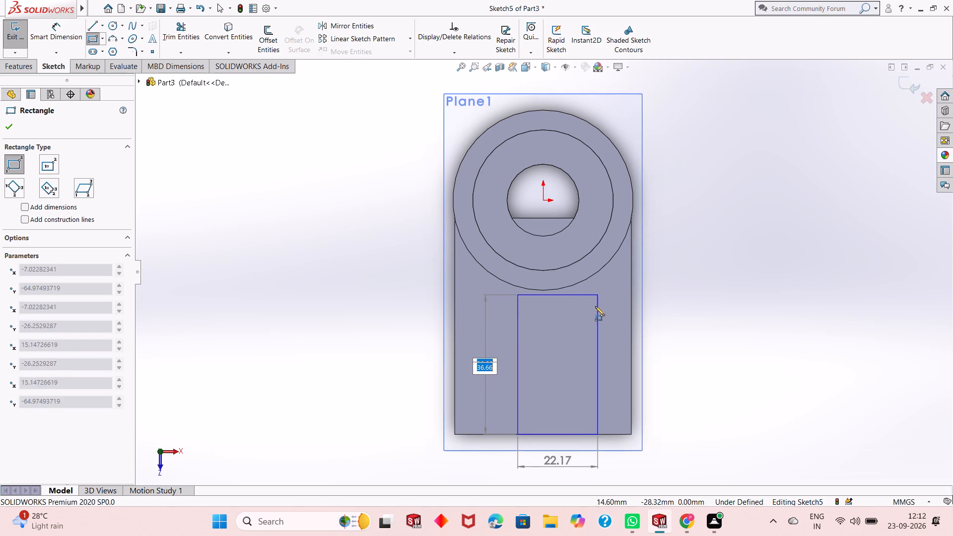
{"action": "left_click", "coordinate": [595, 308]}
{"action": "right_click", "coordinate": [595, 308]}
{"action": "left_click", "coordinate": [603, 319]}
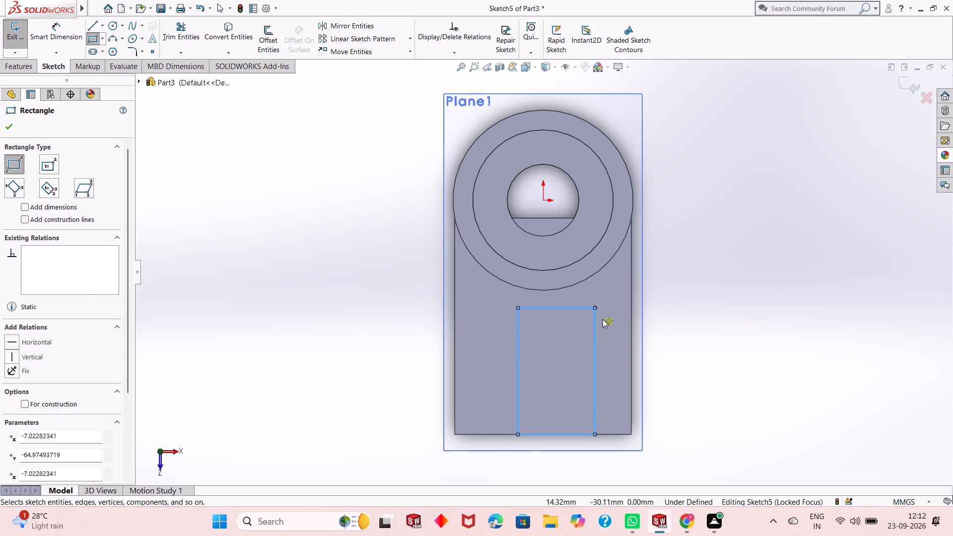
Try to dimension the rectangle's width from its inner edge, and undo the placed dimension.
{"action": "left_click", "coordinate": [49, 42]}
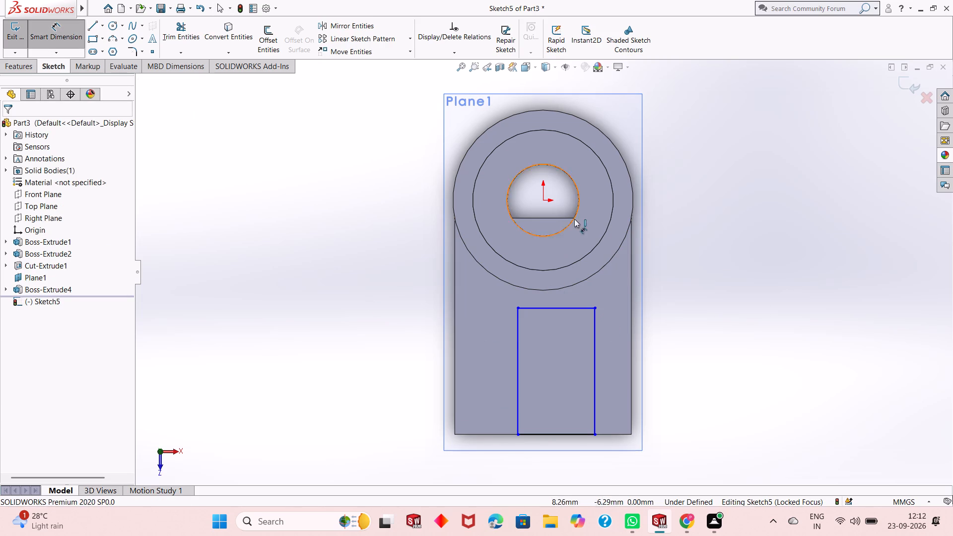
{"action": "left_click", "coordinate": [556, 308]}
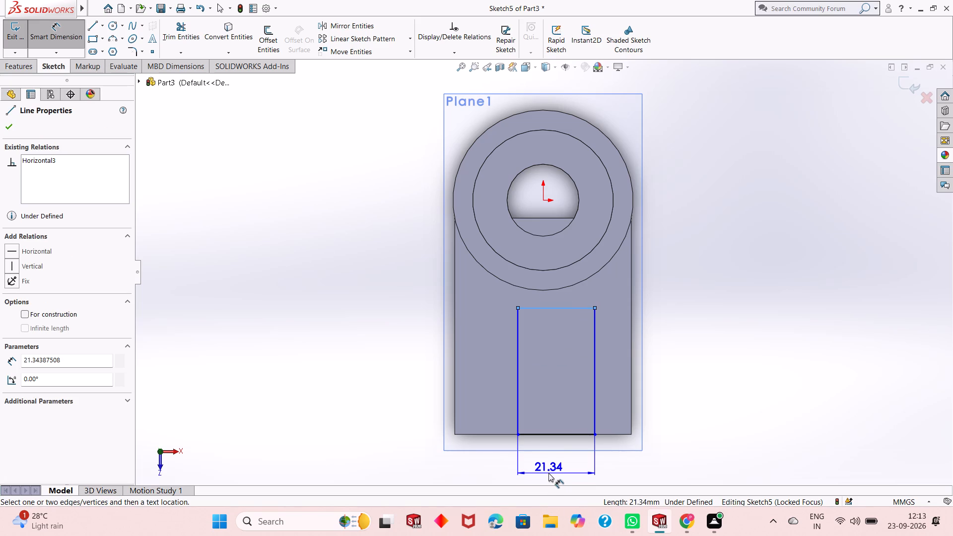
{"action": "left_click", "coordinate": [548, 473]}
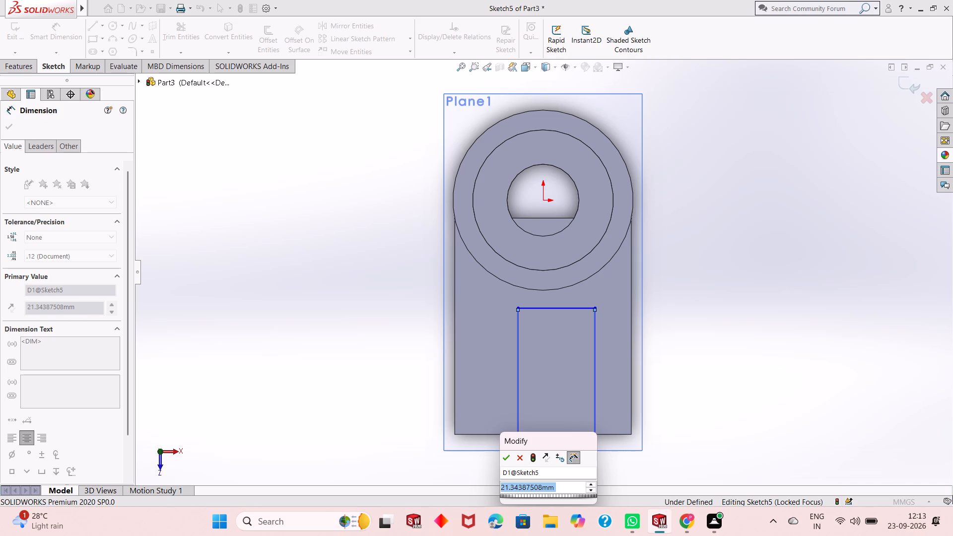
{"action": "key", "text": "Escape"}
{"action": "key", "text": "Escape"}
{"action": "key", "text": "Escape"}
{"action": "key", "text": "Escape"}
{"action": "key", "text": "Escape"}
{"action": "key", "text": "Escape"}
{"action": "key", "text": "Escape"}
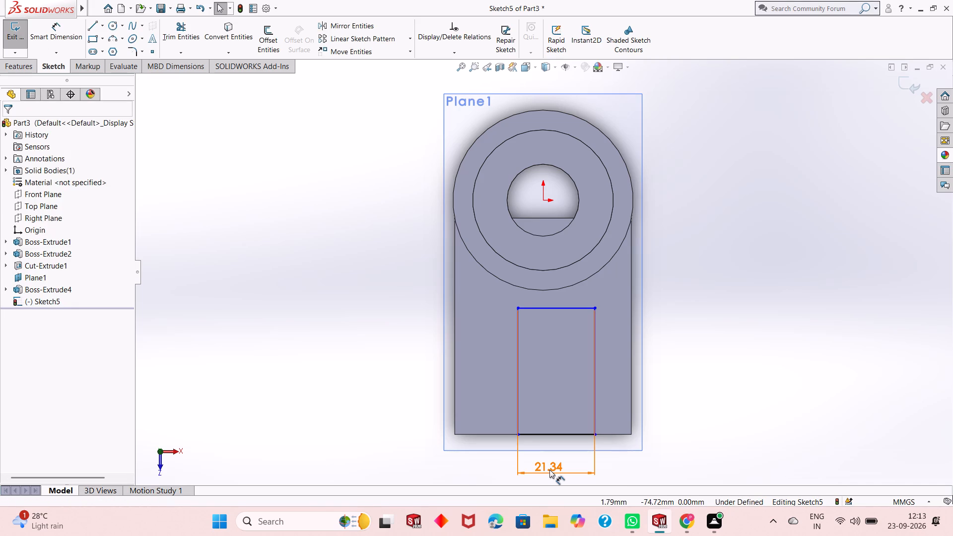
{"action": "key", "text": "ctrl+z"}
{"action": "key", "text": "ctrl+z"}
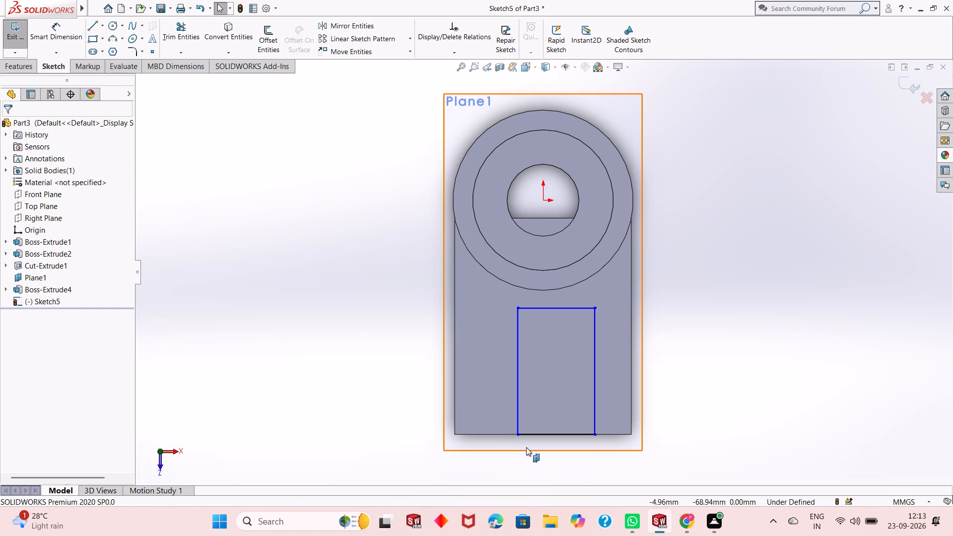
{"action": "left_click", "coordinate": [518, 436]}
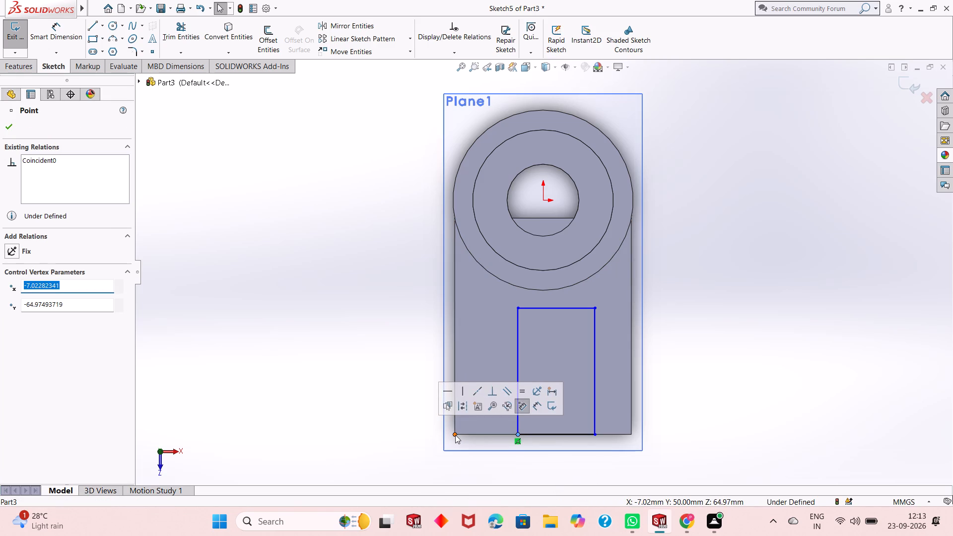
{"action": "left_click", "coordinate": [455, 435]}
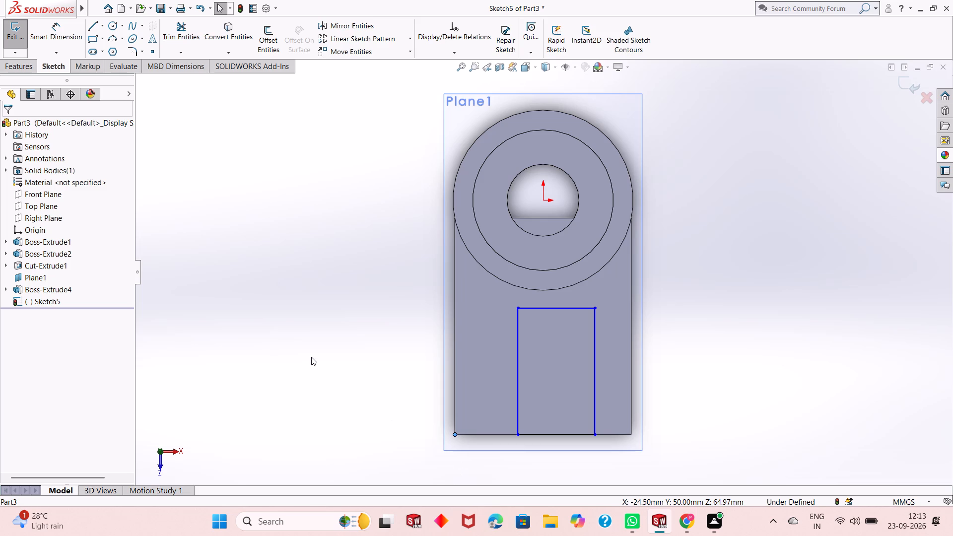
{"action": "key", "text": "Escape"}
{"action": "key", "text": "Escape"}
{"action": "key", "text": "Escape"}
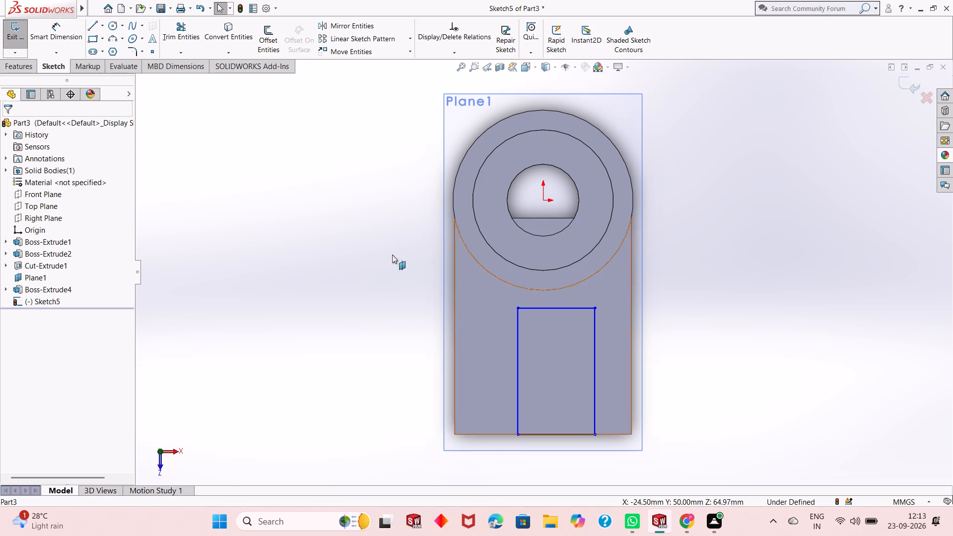
Dimension the rectangle's negative-X corner on the block's outer end edge 10 mm from the block's adjacent corner.
{"action": "left_click", "coordinate": [73, 41]}
{"action": "scroll", "coordinate": [554, 480], "scroll_direction": "down", "scroll_amount": 2}
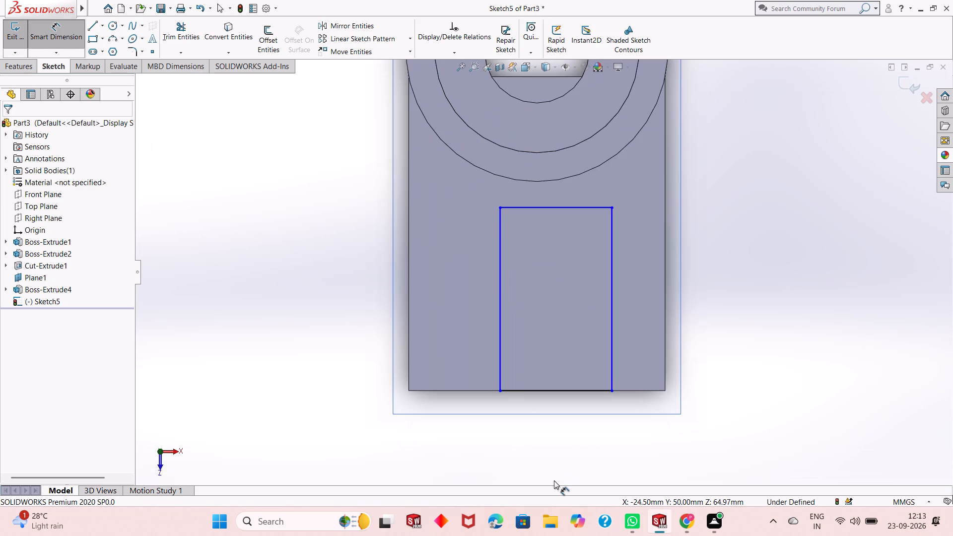
{"action": "scroll", "coordinate": [503, 420], "scroll_direction": "up", "scroll_amount": 2}
{"action": "scroll", "coordinate": [565, 381], "scroll_direction": "down", "scroll_amount": 3}
{"action": "scroll", "coordinate": [475, 281], "scroll_direction": "down", "scroll_amount": 2}
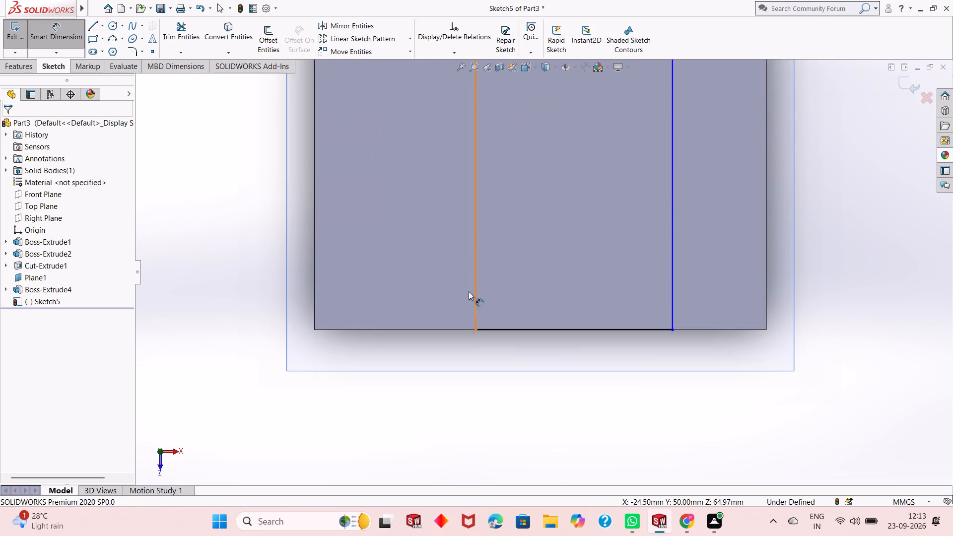
{"action": "left_click", "coordinate": [315, 330]}
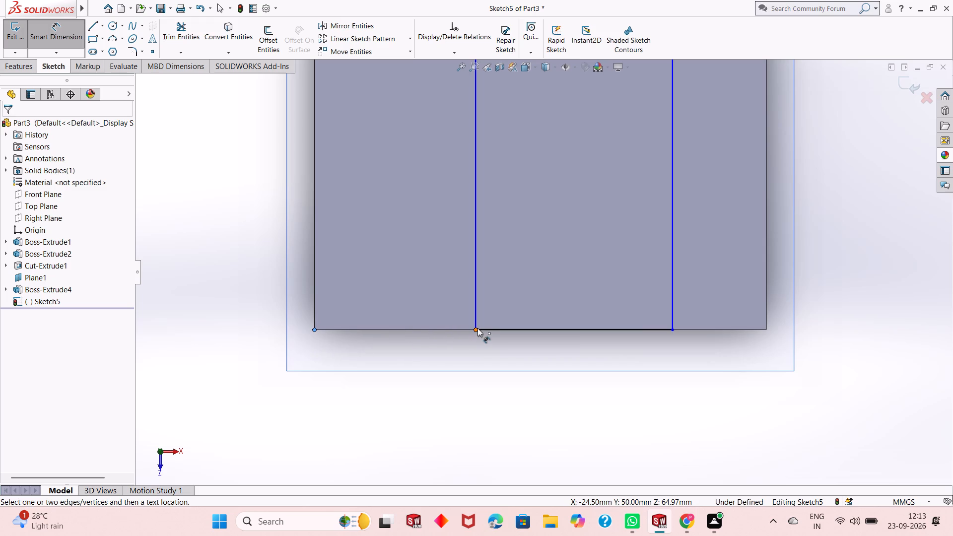
{"action": "left_click", "coordinate": [477, 328]}
{"action": "left_click", "coordinate": [429, 416]}
{"action": "type", "text": "10"}
{"action": "key", "text": "Return"}
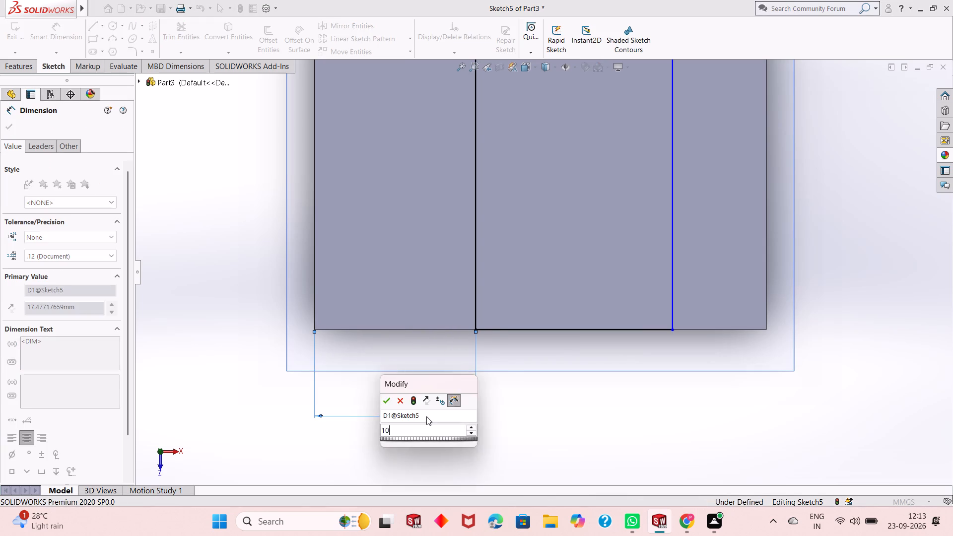
Dimension the rectangle's positive-X corner on the outer end edge 10 mm from the block's other corner.
{"action": "left_click", "coordinate": [673, 331]}
{"action": "left_click", "coordinate": [765, 329]}
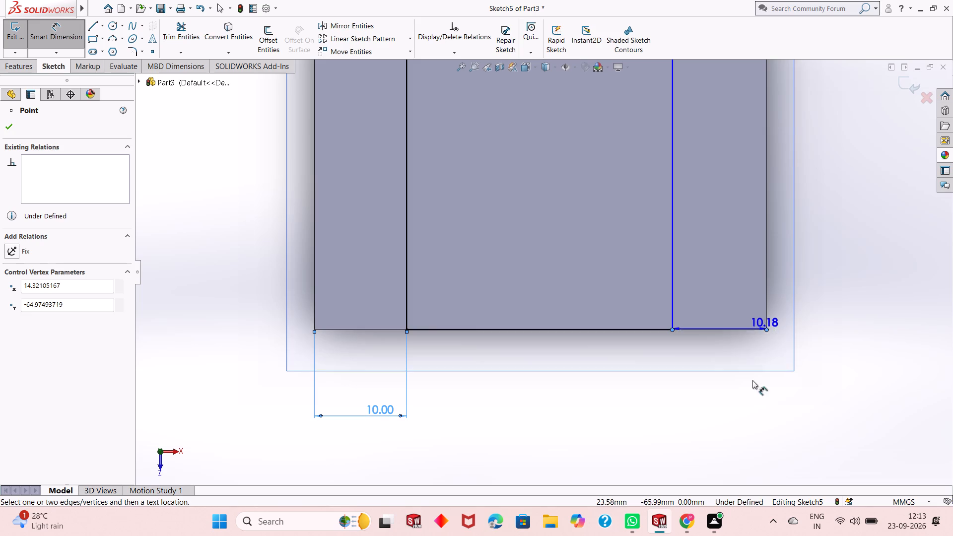
{"action": "left_click", "coordinate": [751, 399]}
{"action": "type", "text": "10"}
{"action": "key", "text": "Return"}
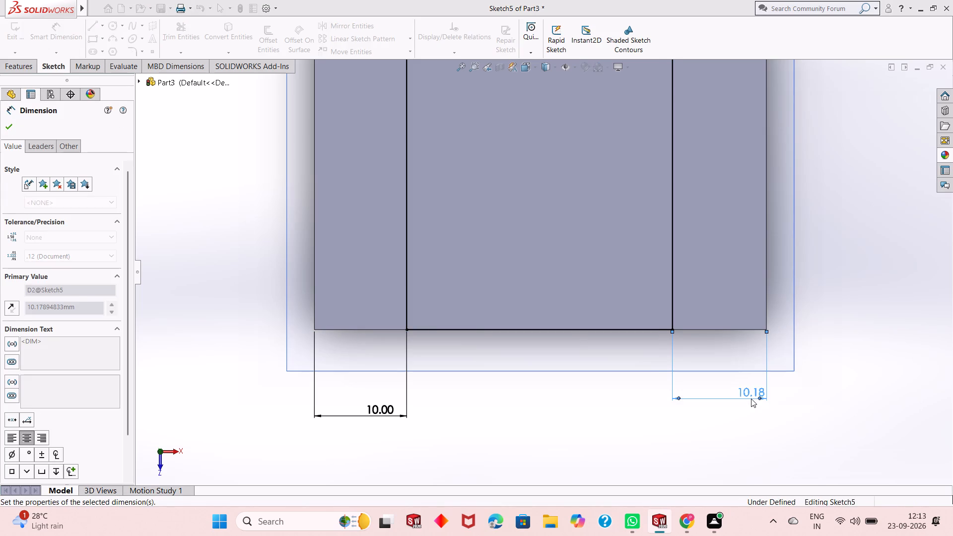
Dimension the rectangle's long side at 35 mm.
{"action": "scroll", "coordinate": [668, 409], "scroll_direction": "up", "scroll_amount": 6}
{"action": "scroll", "coordinate": [545, 188], "scroll_direction": "down", "scroll_amount": 1}
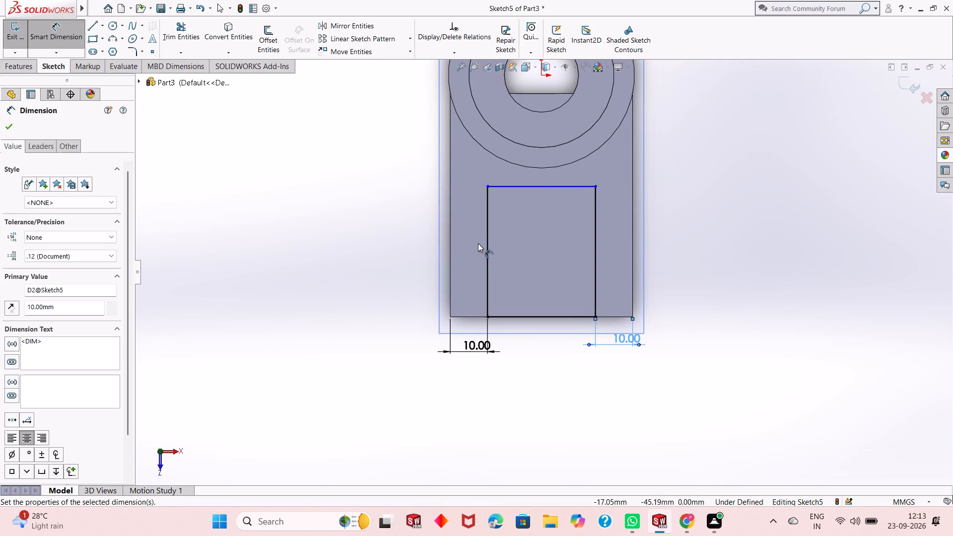
{"action": "left_click", "coordinate": [485, 220]}
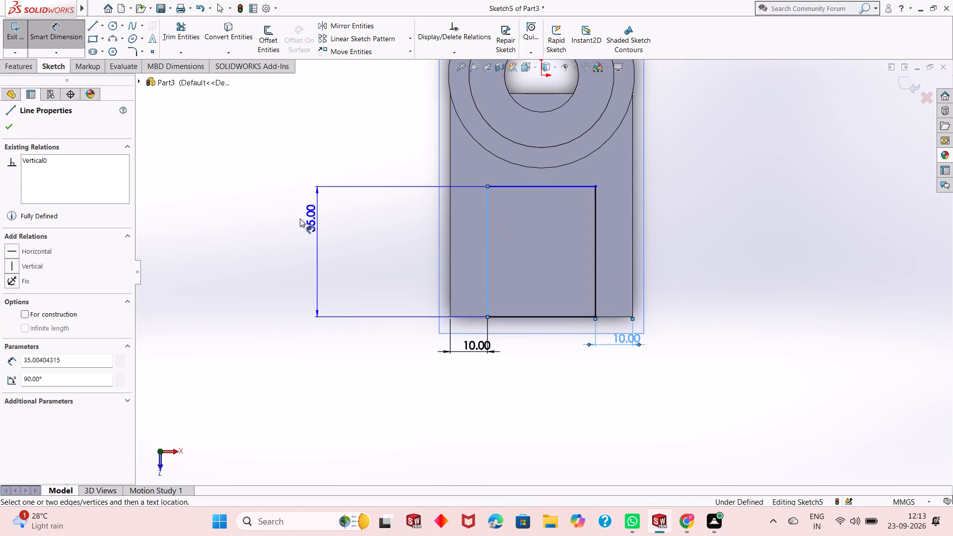
{"action": "left_click", "coordinate": [299, 218]}
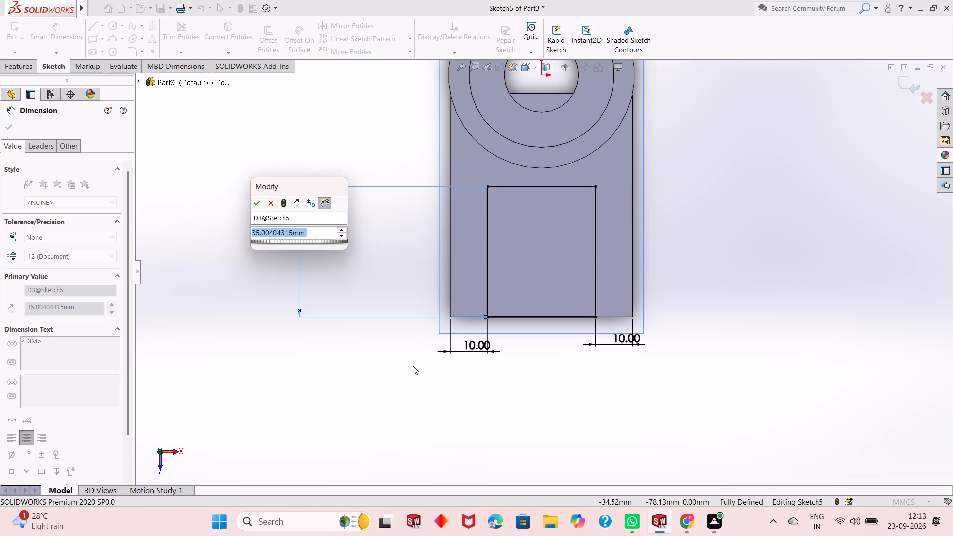
{"action": "middle_click_drag", "start_coordinate": [413, 366], "coordinate": [374, 322]}
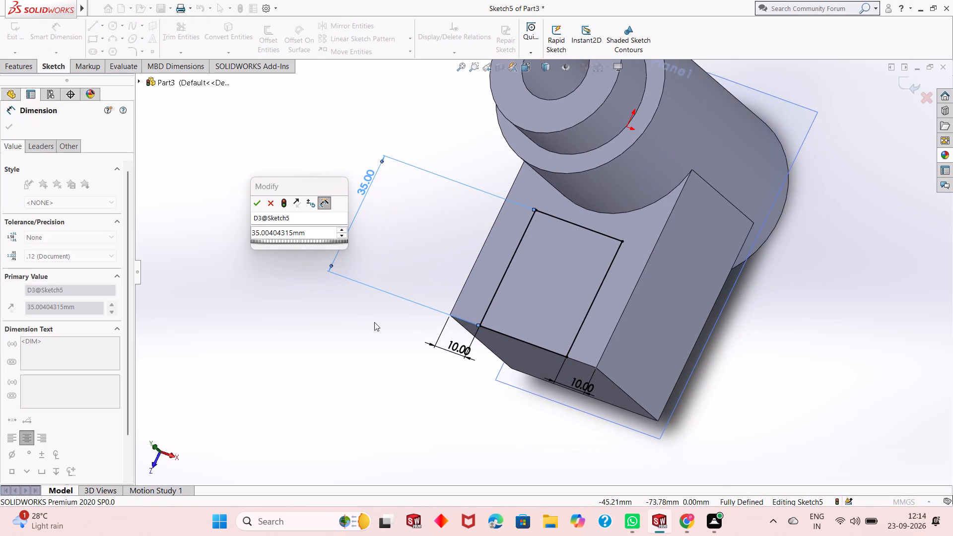
{"action": "type", "text": "35"}
{"action": "key", "text": "Return"}
{"action": "left_click", "coordinate": [310, 229]}
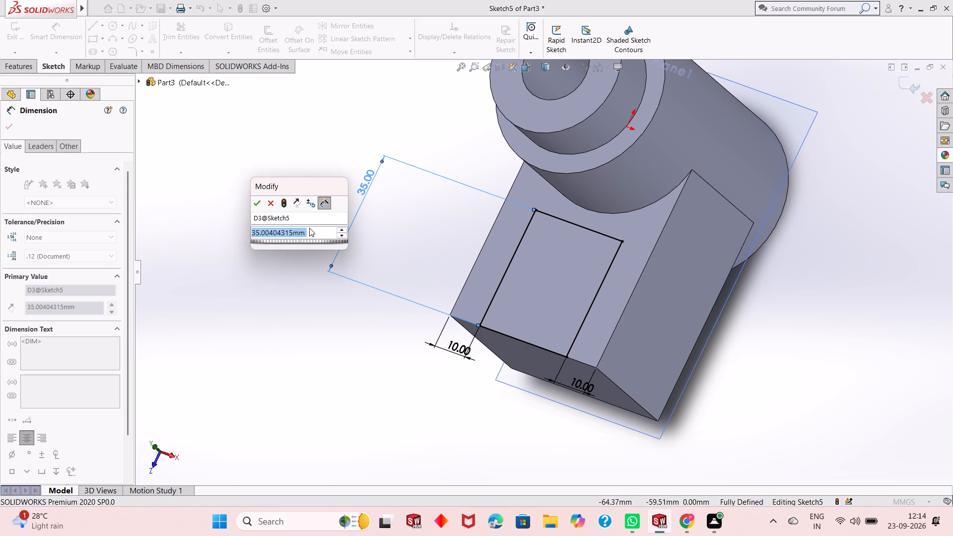
{"action": "type", "text": "35"}
{"action": "key", "text": "Return"}
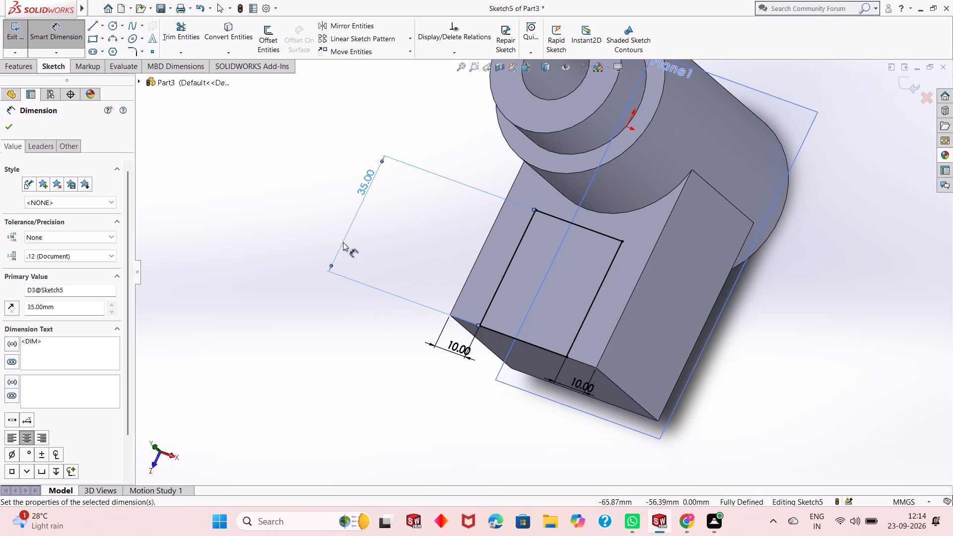
{"action": "middle_click_drag", "start_coordinate": [378, 278], "coordinate": [354, 213]}
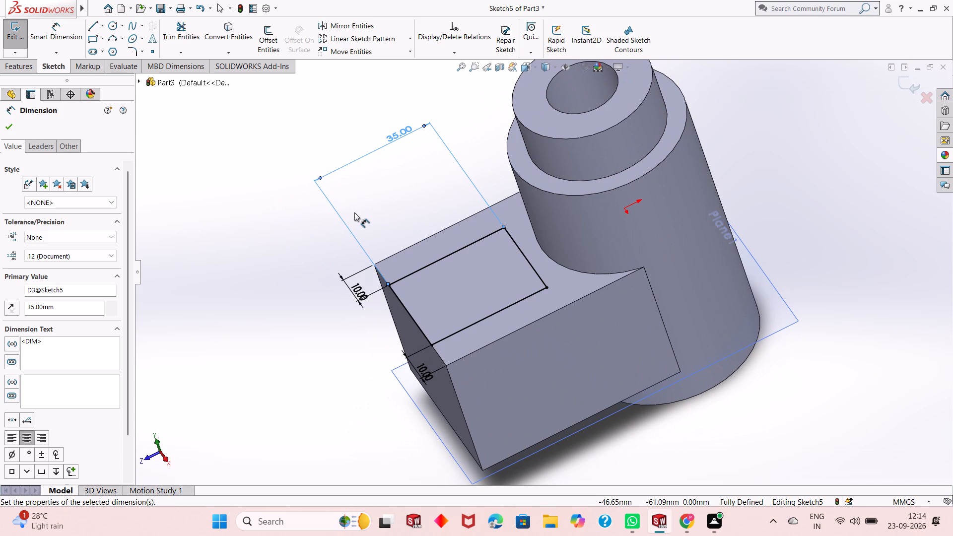
{"action": "left_click", "coordinate": [8, 128]}
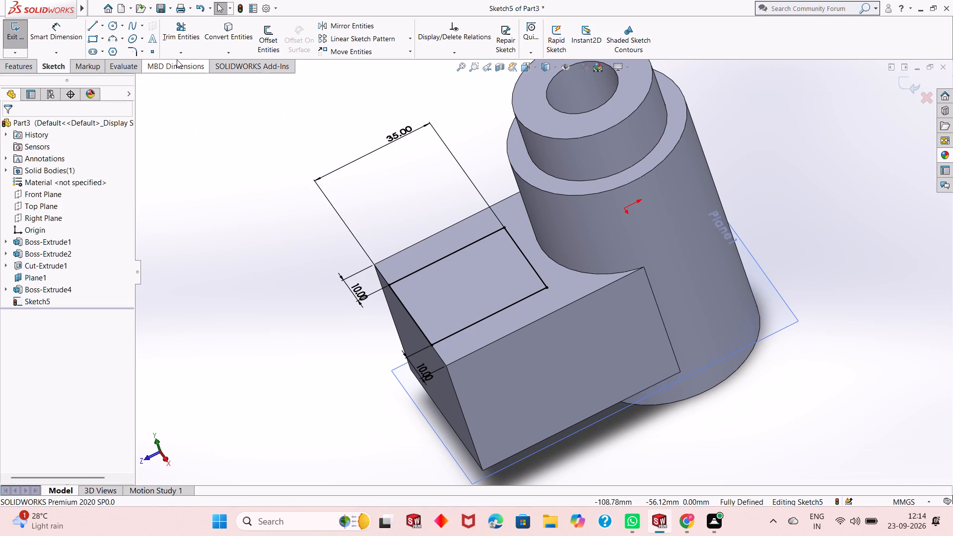
Cut-extrude the dimensioned rectangle down through the side block as a 40 mm blind cut.
{"action": "left_click", "coordinate": [26, 64]}
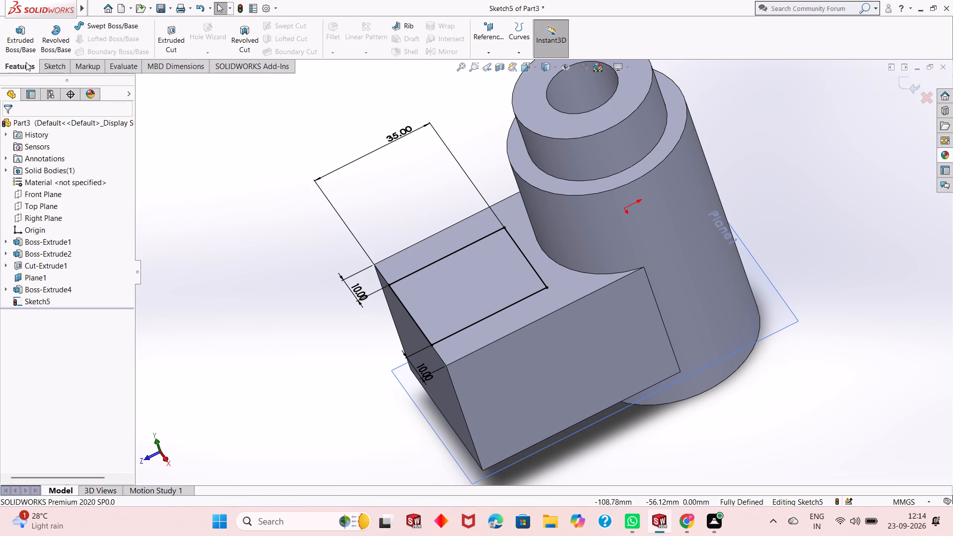
{"action": "left_click", "coordinate": [159, 44]}
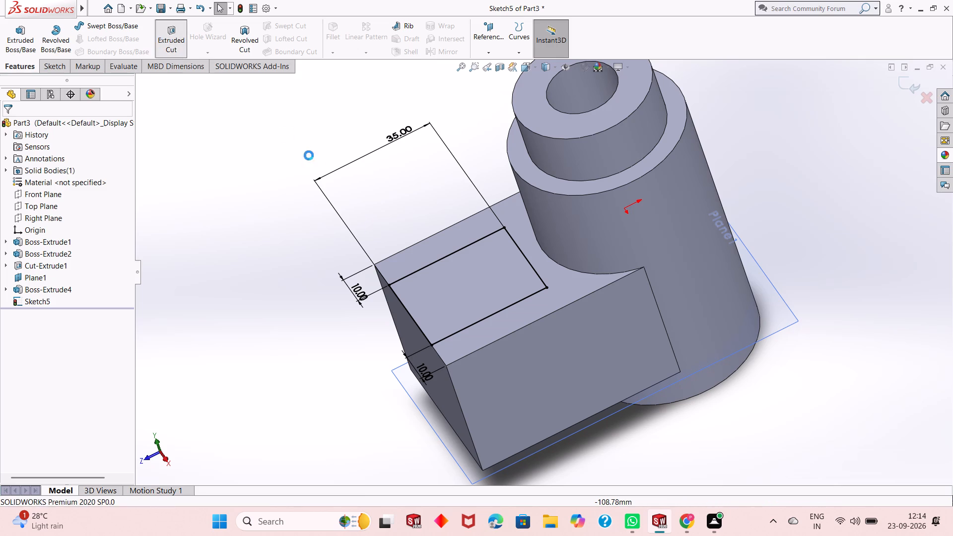
{"action": "scroll", "coordinate": [462, 289], "scroll_direction": "up", "scroll_amount": 1}
{"action": "middle_click_drag", "start_coordinate": [463, 289], "coordinate": [495, 214]}
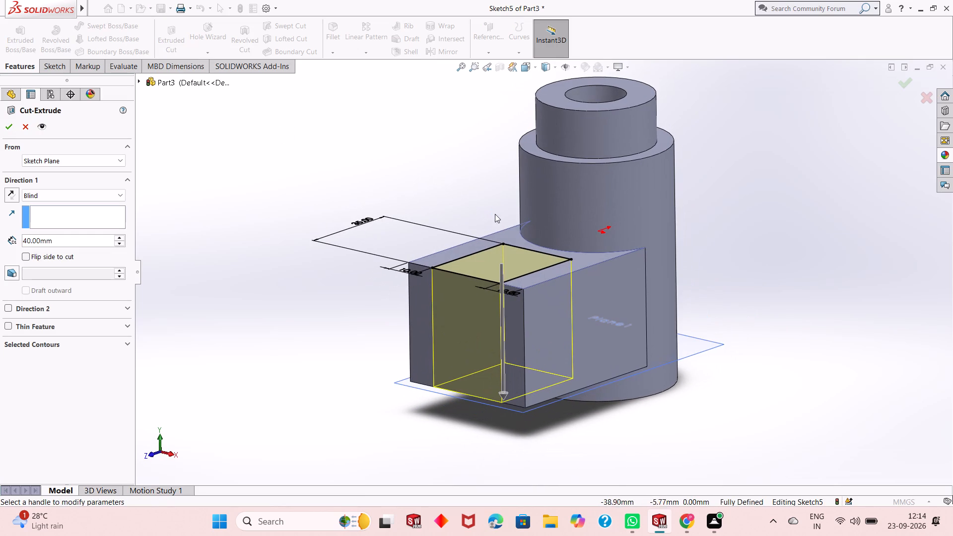
{"action": "left_click", "coordinate": [6, 128]}
{"action": "left_click", "coordinate": [262, 309]}
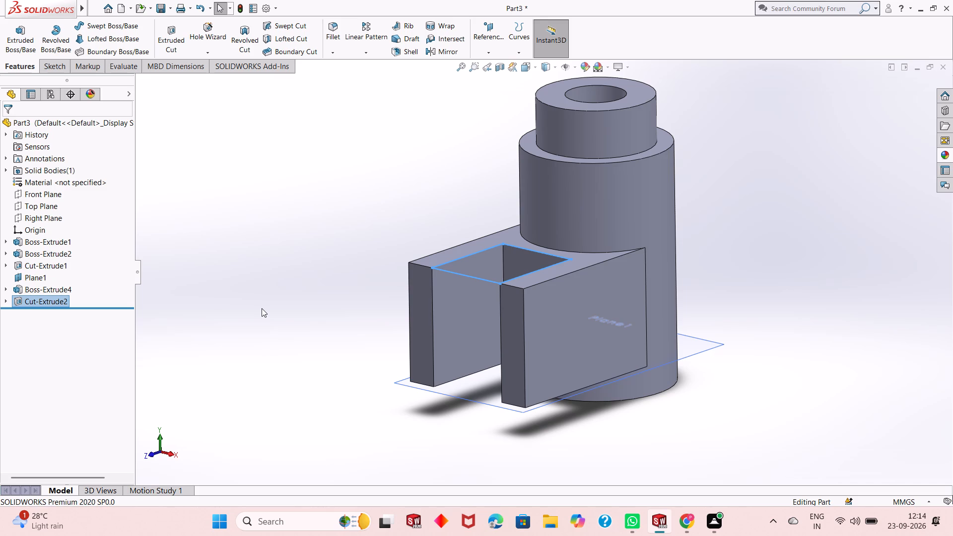
Start a new sketch on the top face of the slotted side block and view it face-on.
{"action": "middle_click_drag", "start_coordinate": [436, 326], "coordinate": [472, 259]}
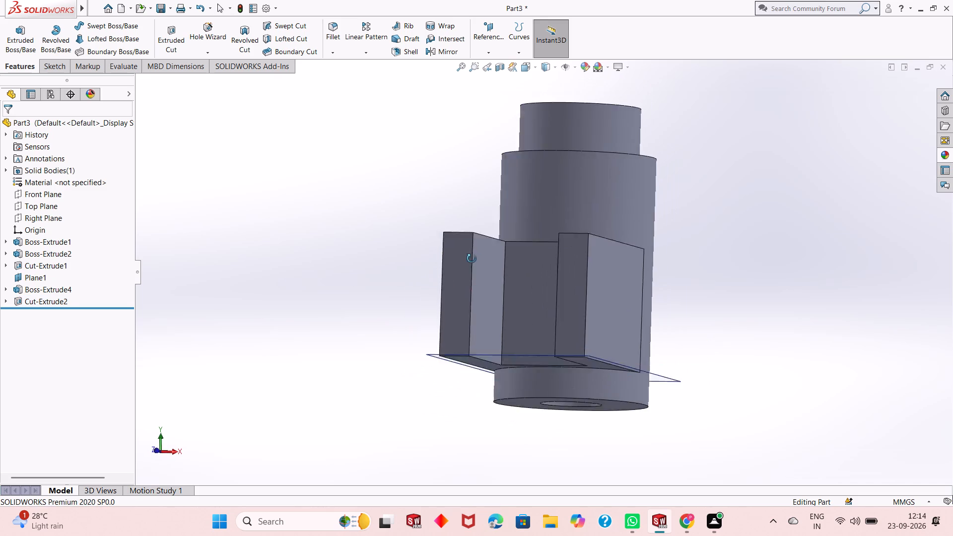
{"action": "middle_click_drag", "start_coordinate": [472, 259], "coordinate": [445, 415]}
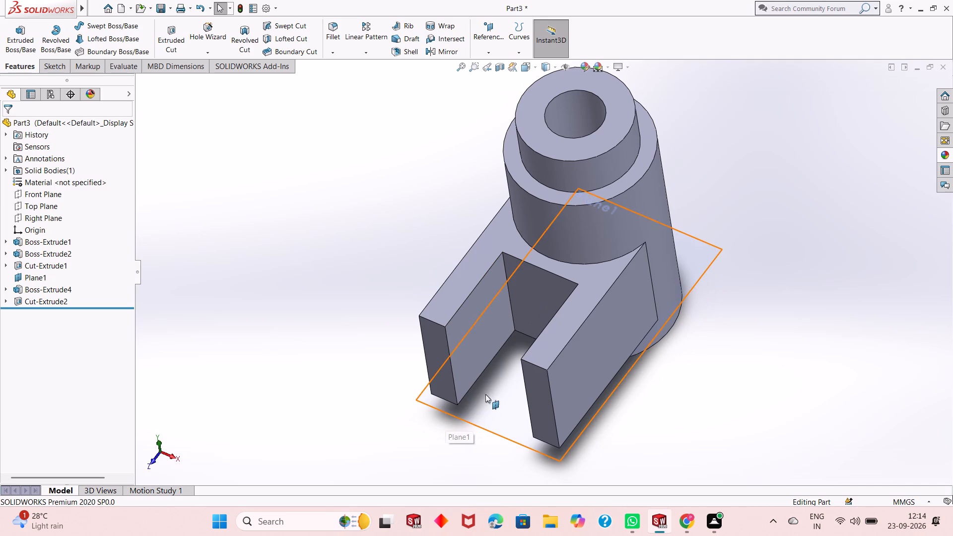
{"action": "left_click", "coordinate": [547, 349]}
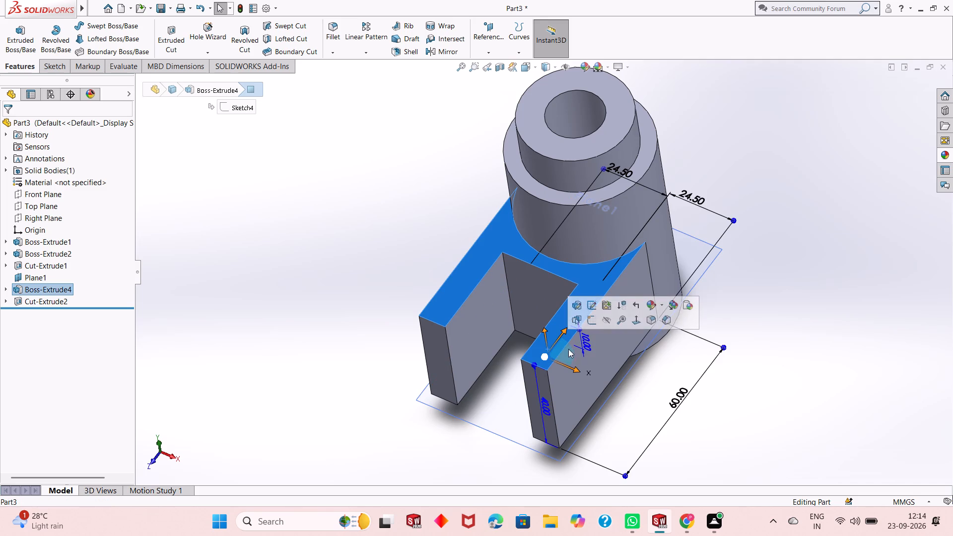
{"action": "left_click", "coordinate": [593, 325]}
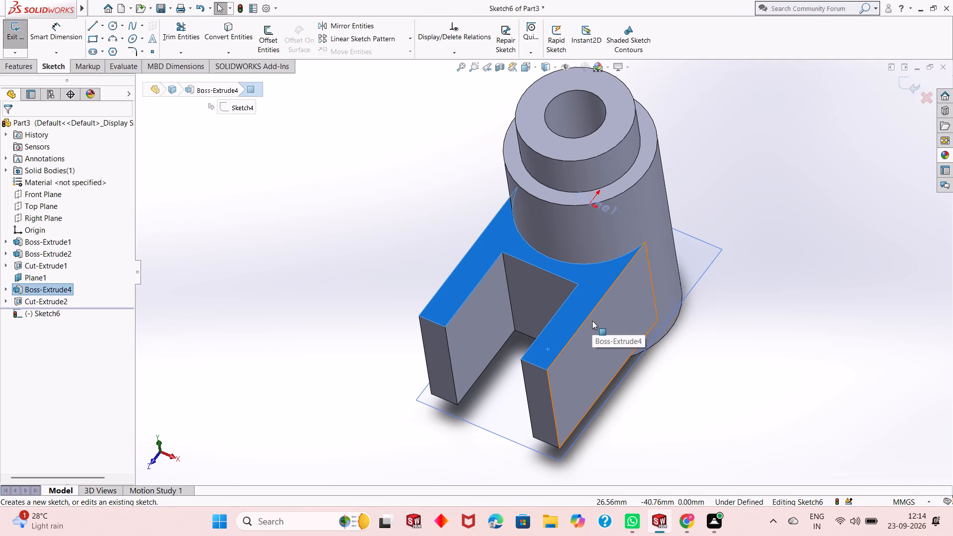
{"action": "key", "text": "ctrl+8"}
{"action": "scroll", "coordinate": [545, 361], "scroll_direction": "up", "scroll_amount": 1}
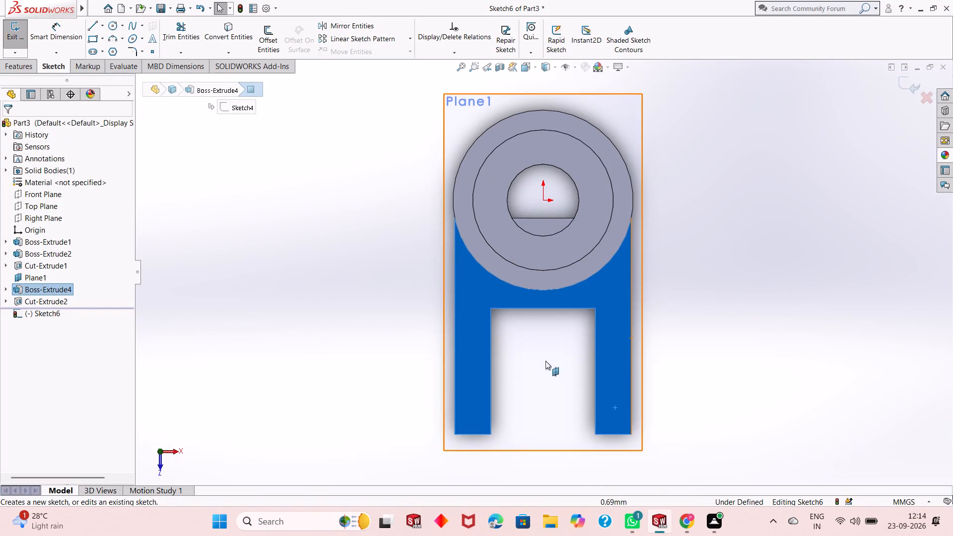
{"action": "scroll", "coordinate": [545, 361], "scroll_direction": "up", "scroll_amount": 1}
{"action": "left_click", "coordinate": [663, 354]}
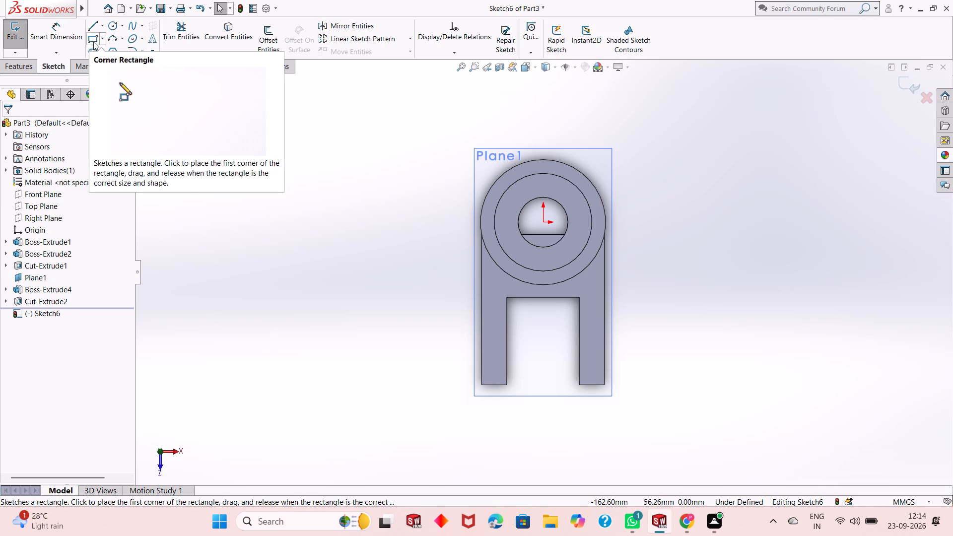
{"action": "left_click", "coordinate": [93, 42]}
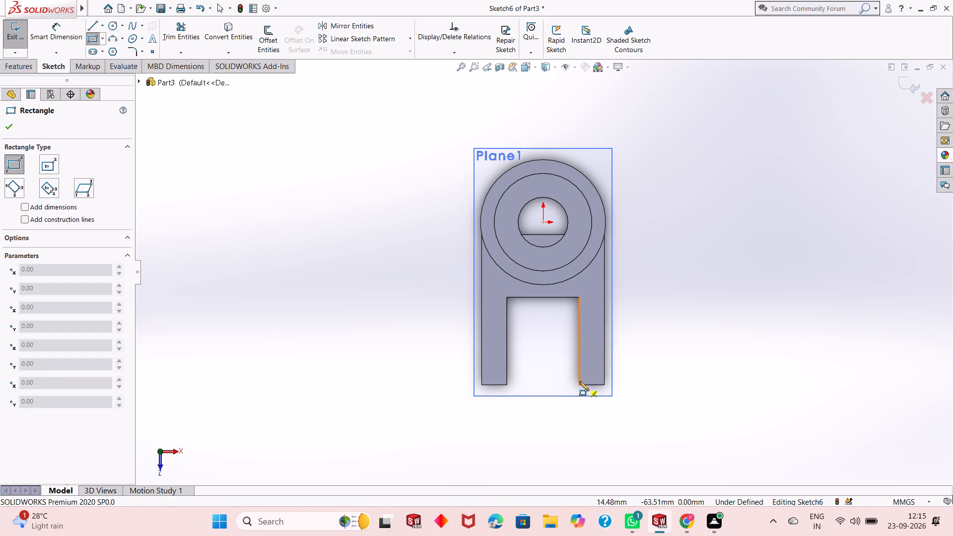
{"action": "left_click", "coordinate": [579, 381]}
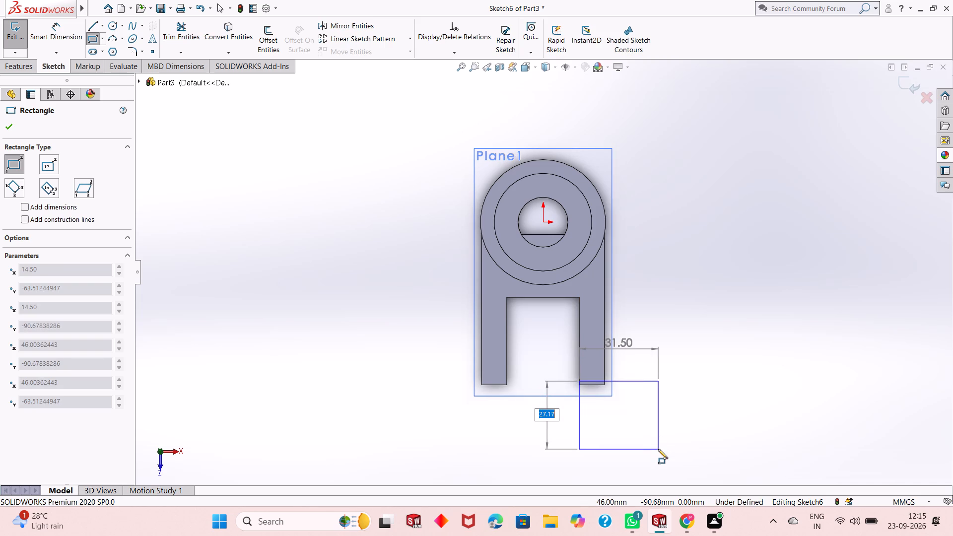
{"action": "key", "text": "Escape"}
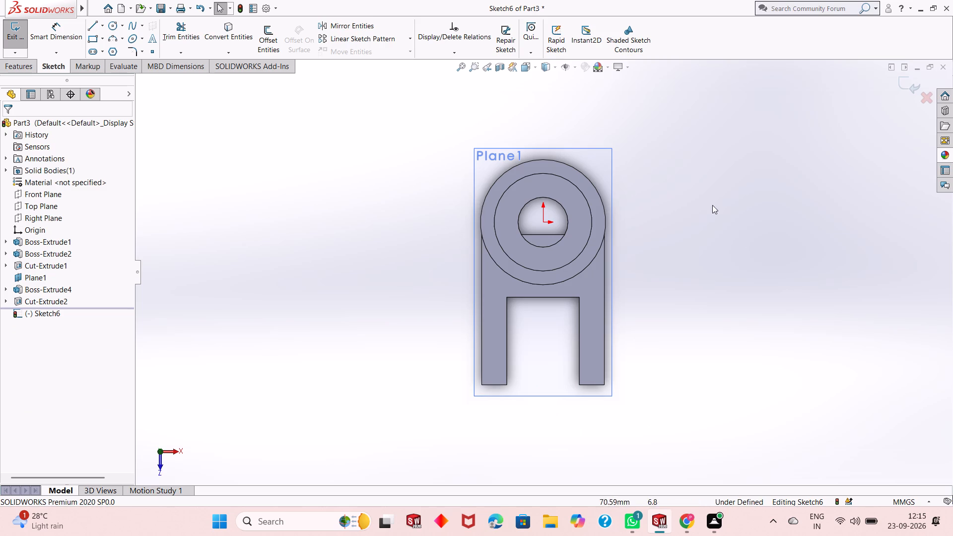
Sketch a corner rectangle about 28 by 8 mm outward from the inner end corner of the positive-X arm.
{"action": "left_click", "coordinate": [91, 42]}
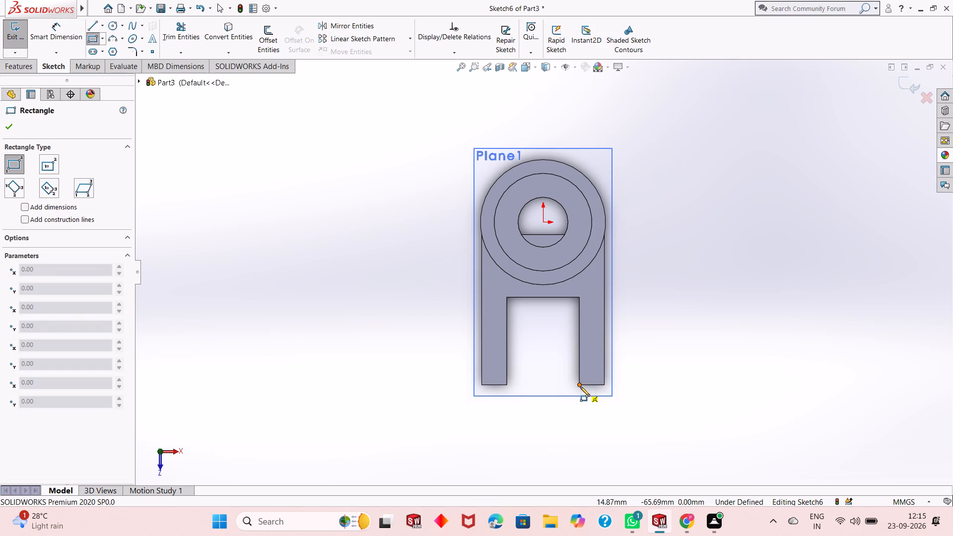
{"action": "left_click", "coordinate": [580, 387]}
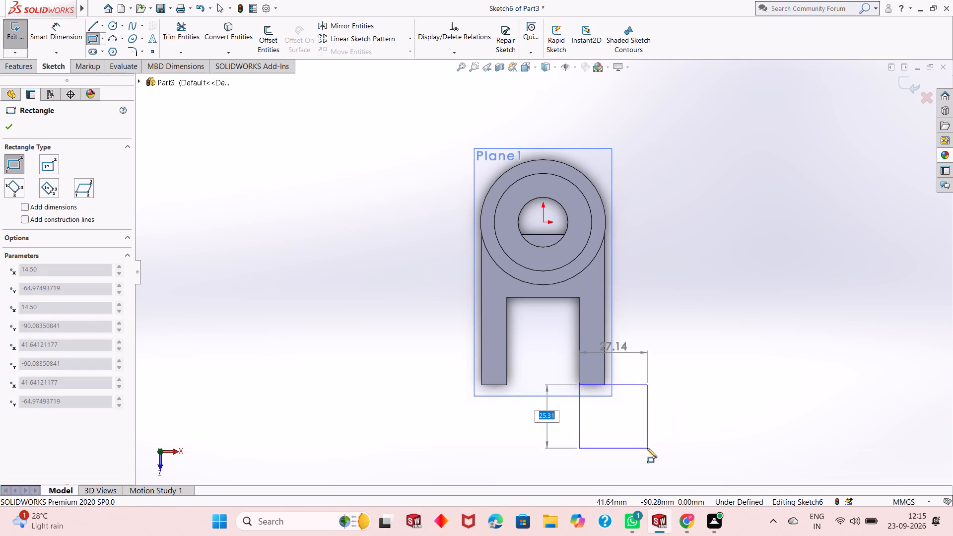
{"action": "left_click", "coordinate": [648, 405]}
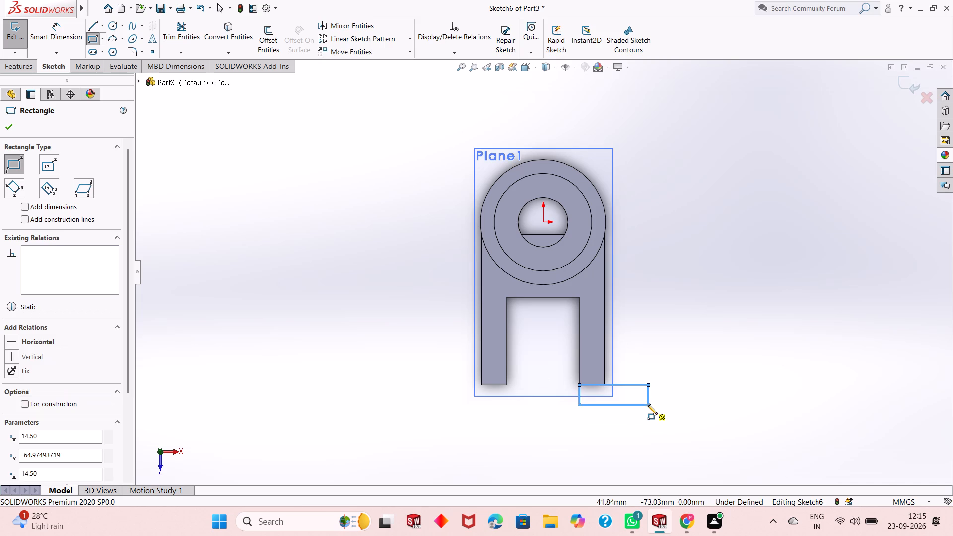
{"action": "left_click", "coordinate": [5, 125]}
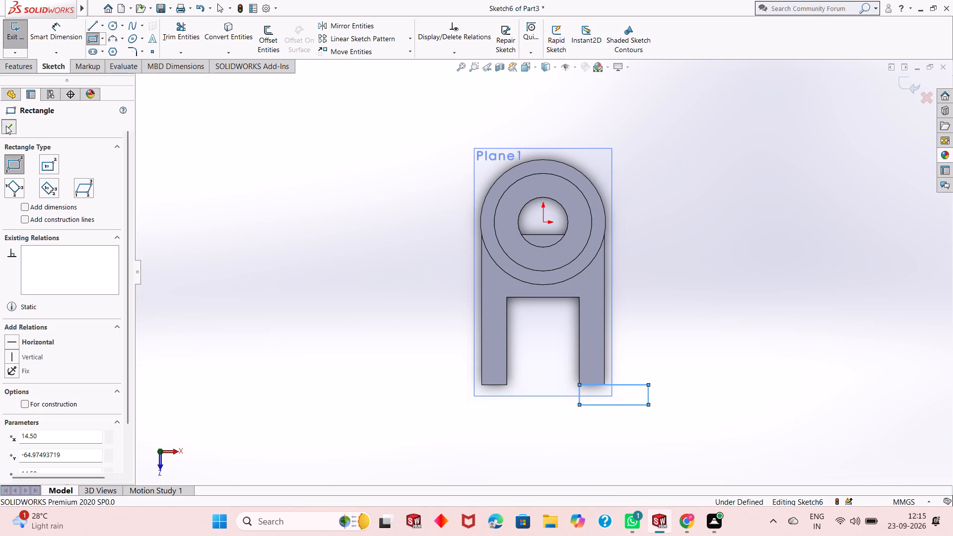
Dimension the rectangle's long outer side at 30 mm.
{"action": "left_click", "coordinate": [55, 32]}
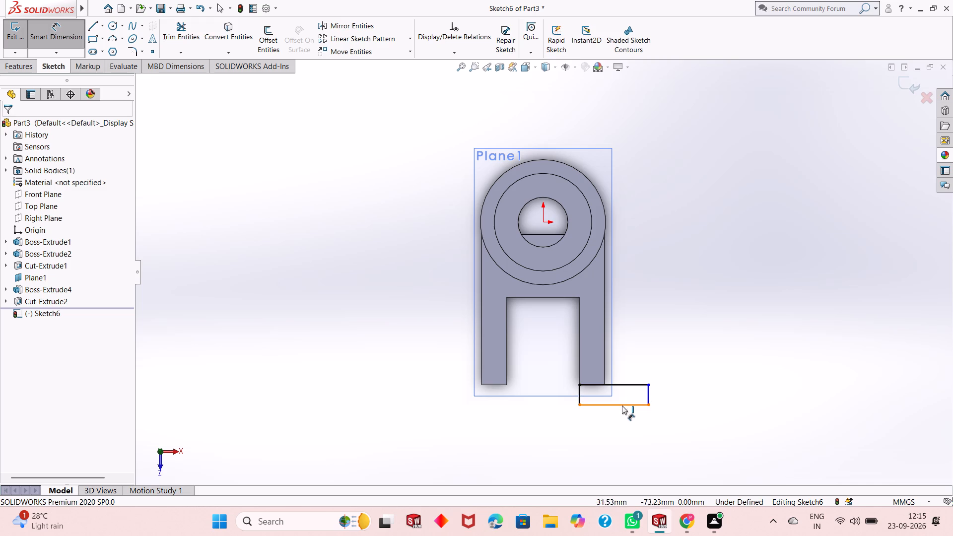
{"action": "left_click", "coordinate": [622, 405]}
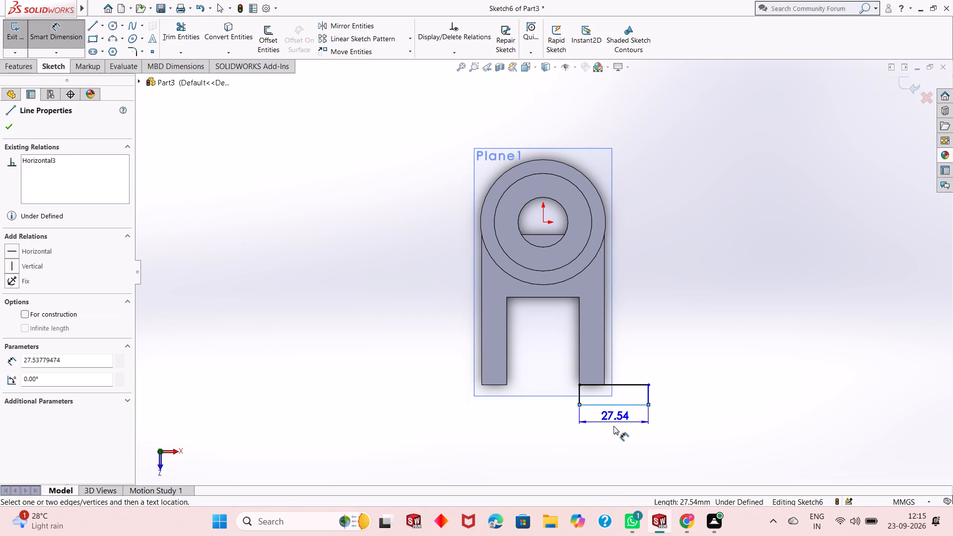
{"action": "left_click", "coordinate": [611, 434]}
{"action": "type", "text": "30"}
{"action": "key", "text": "Return"}
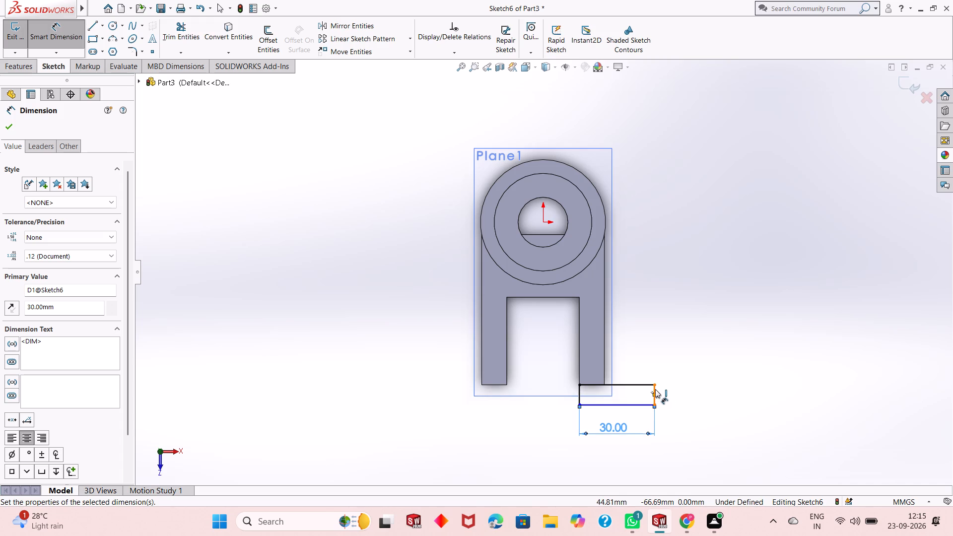
{"action": "key", "text": "Escape"}
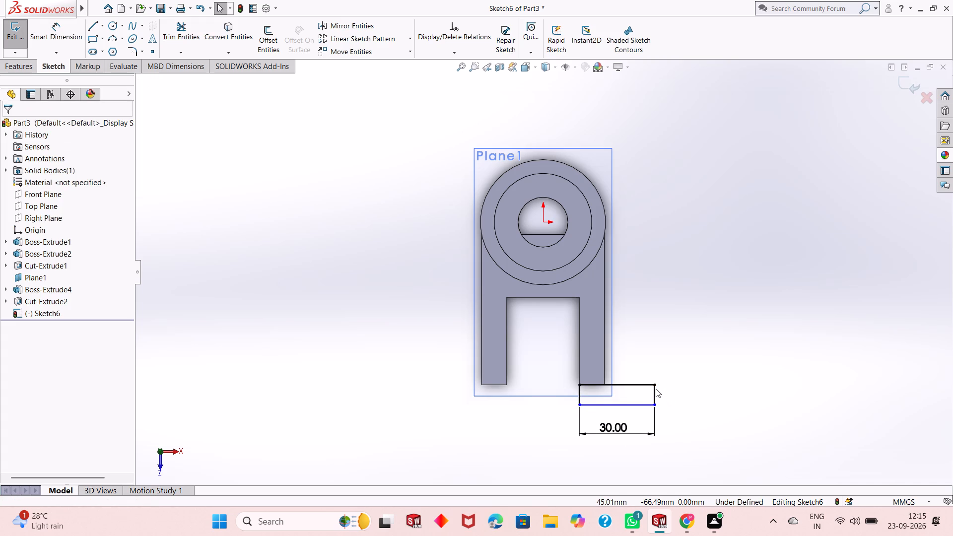
Dimension the rectangle's short positive-X side at 10 mm.
{"action": "left_click", "coordinate": [80, 37]}
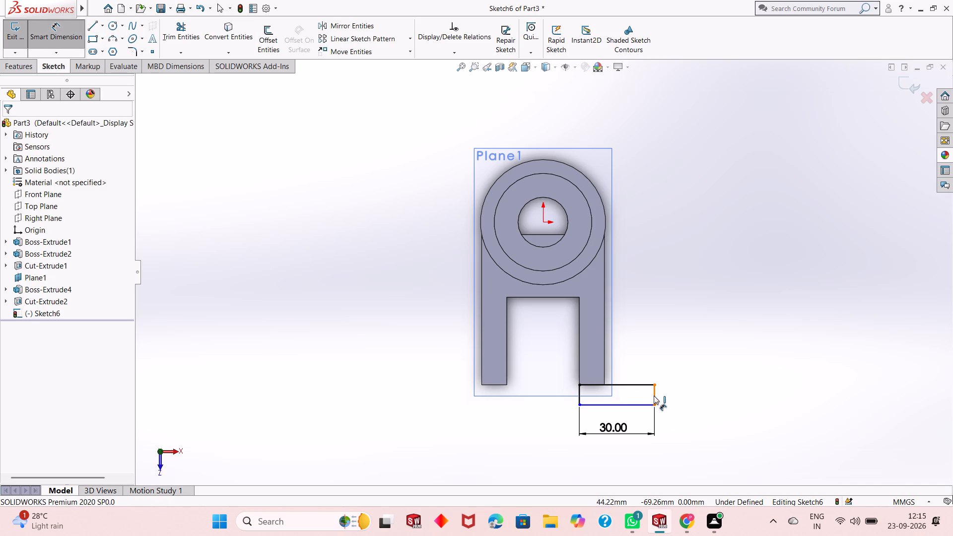
{"action": "left_click", "coordinate": [654, 396]}
{"action": "left_click", "coordinate": [682, 394]}
{"action": "type", "text": "10"}
{"action": "key", "text": "Return"}
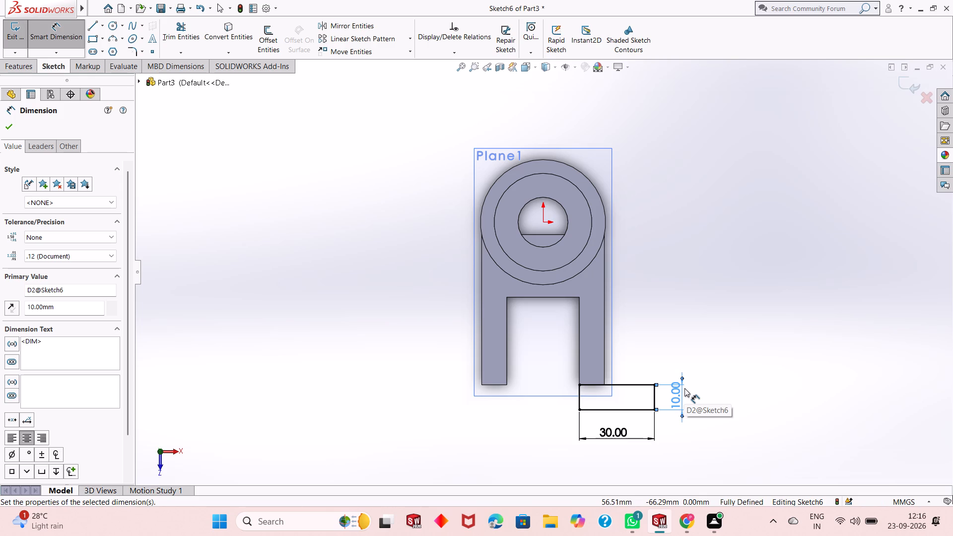
Sketch a second rectangle about 8 by 28 mm extending away from the block, starting at the first rectangle's outer positive-X corner.
{"action": "left_click", "coordinate": [89, 40]}
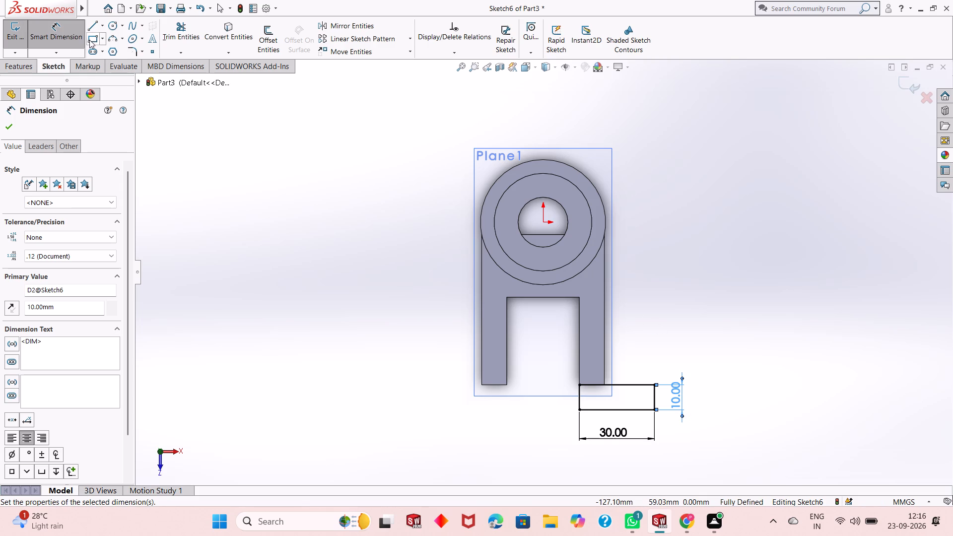
{"action": "left_click", "coordinate": [654, 409]}
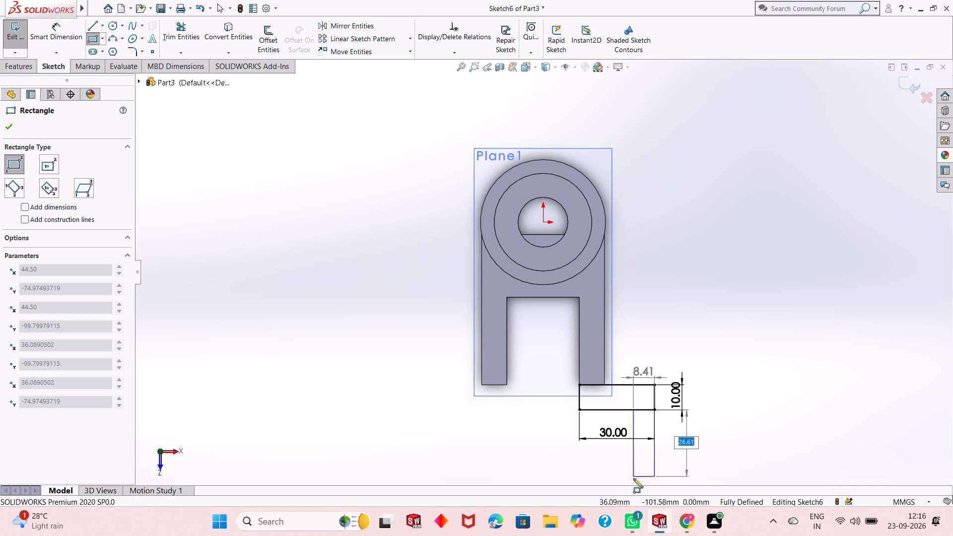
{"action": "left_click", "coordinate": [633, 480]}
{"action": "right_click", "coordinate": [381, 394]}
{"action": "left_click", "coordinate": [396, 405]}
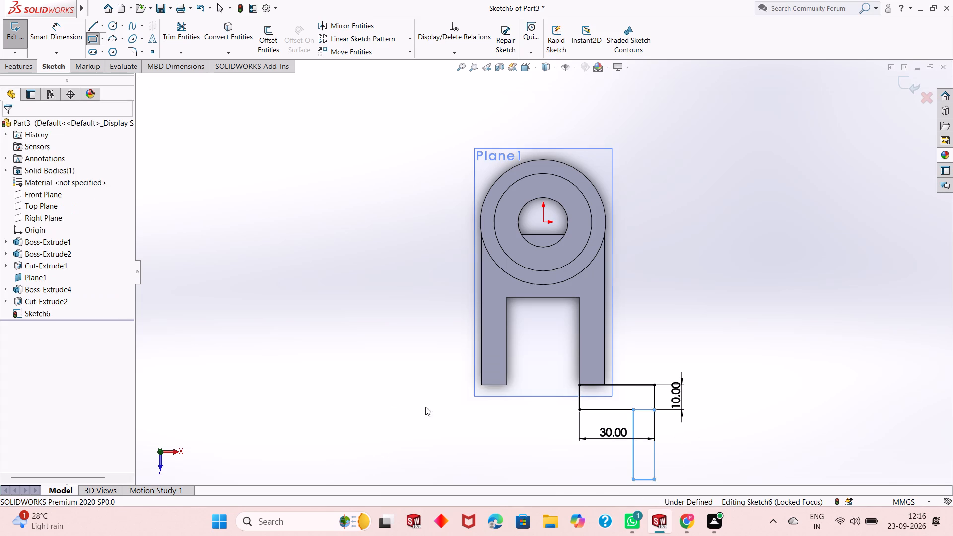
Move the 30 mm dimension to the block side of the first rectangle, clear of the second rectangle.
{"action": "scroll", "coordinate": [603, 442], "scroll_direction": "up", "scroll_amount": 2}
{"action": "scroll", "coordinate": [627, 408], "scroll_direction": "down", "scroll_amount": 3}
{"action": "scroll", "coordinate": [594, 255], "scroll_direction": "down", "scroll_amount": 1}
{"action": "scroll", "coordinate": [602, 372], "scroll_direction": "down", "scroll_amount": 1}
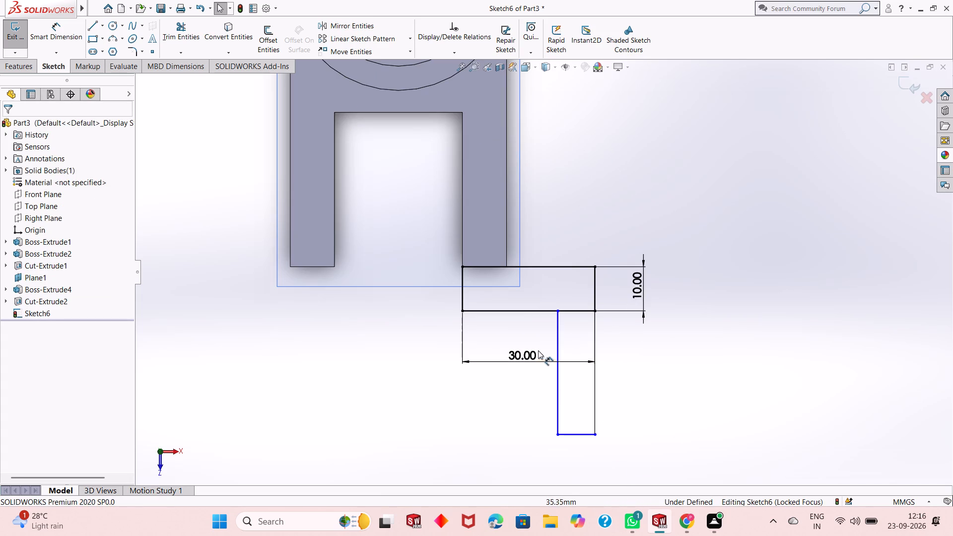
{"action": "left_click_drag", "start_coordinate": [533, 360], "coordinate": [567, 235]}
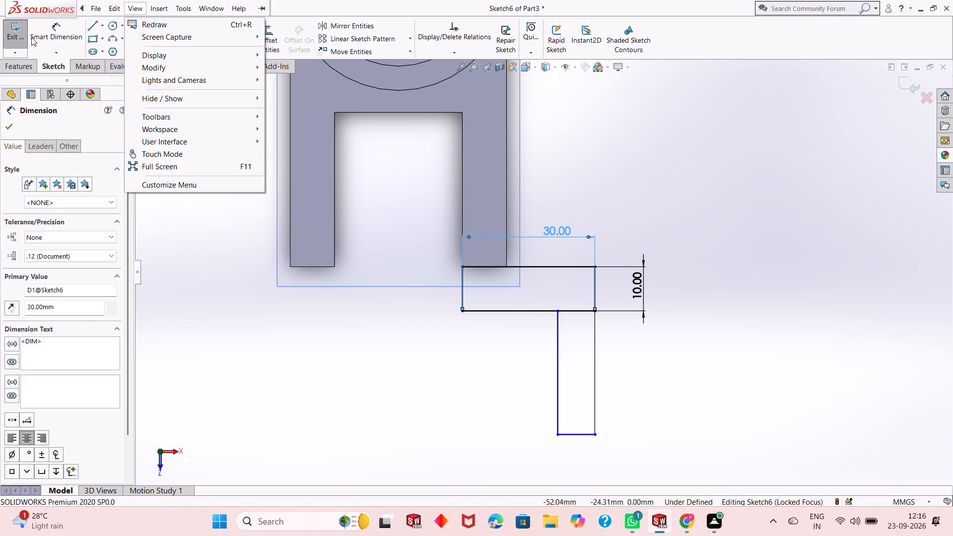
Dimension the second rectangle's short outer end at 10 mm.
{"action": "left_click", "coordinate": [46, 36]}
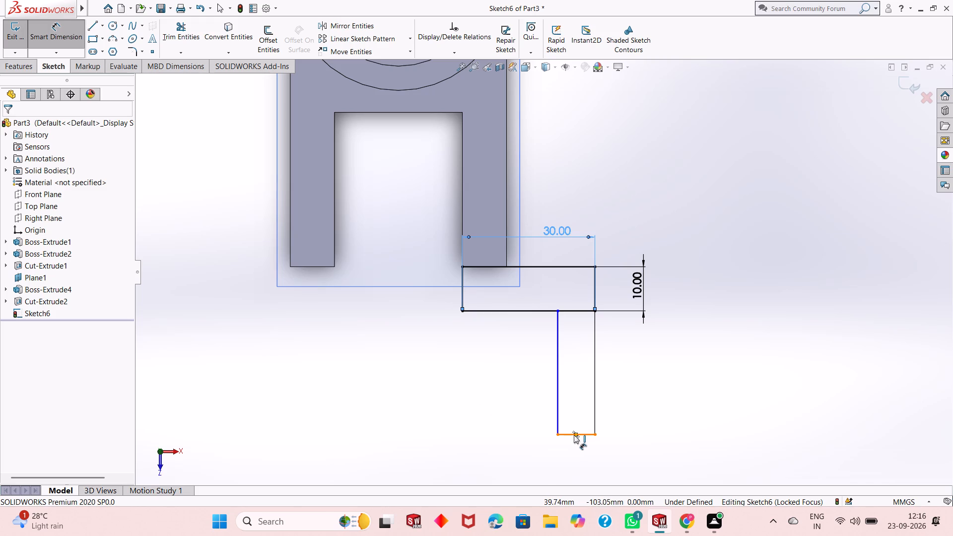
{"action": "left_click", "coordinate": [574, 435]}
{"action": "left_click", "coordinate": [574, 452]}
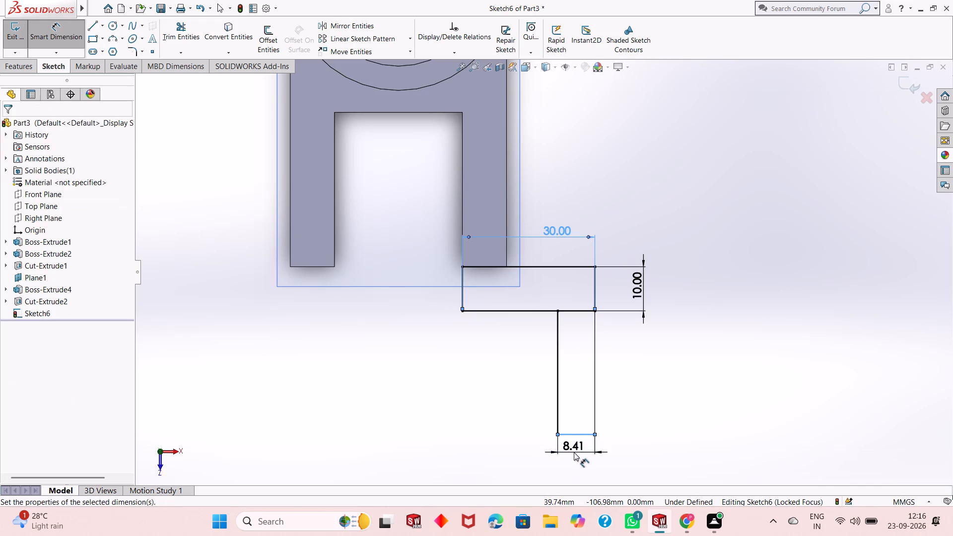
{"action": "type", "text": "10"}
{"action": "key", "text": "Return"}
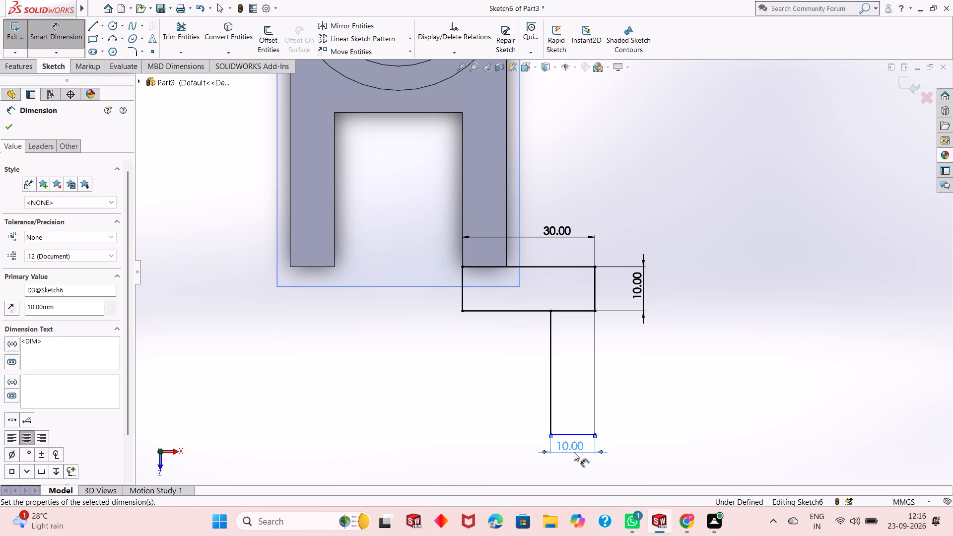
Dimension the second rectangle's long positive-X side at 35 mm.
{"action": "left_click", "coordinate": [597, 364]}
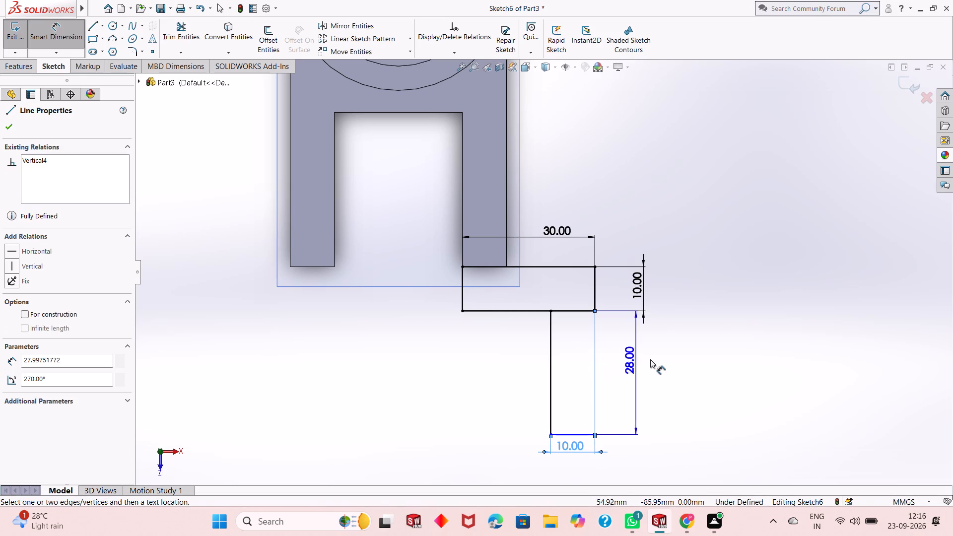
{"action": "left_click", "coordinate": [663, 359]}
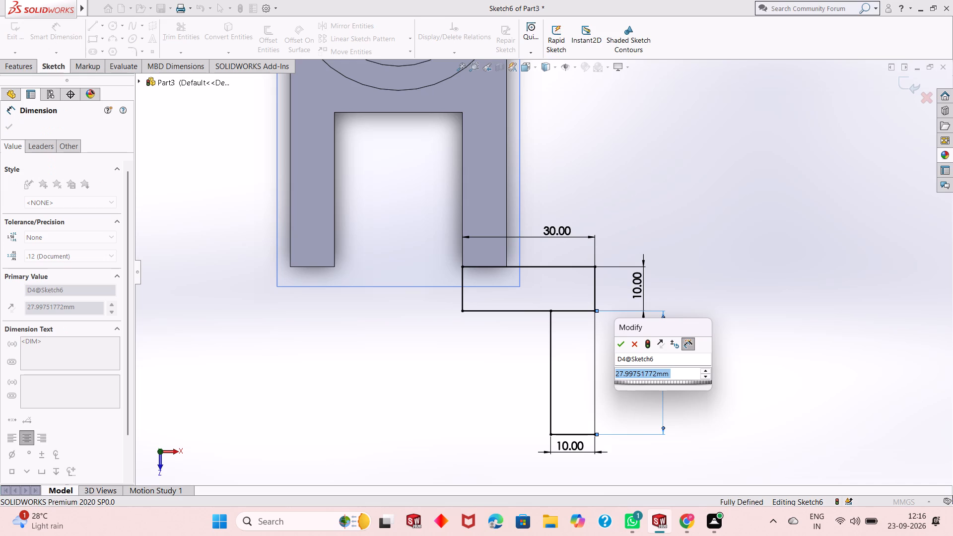
{"action": "type", "text": "35"}
{"action": "key", "text": "Return"}
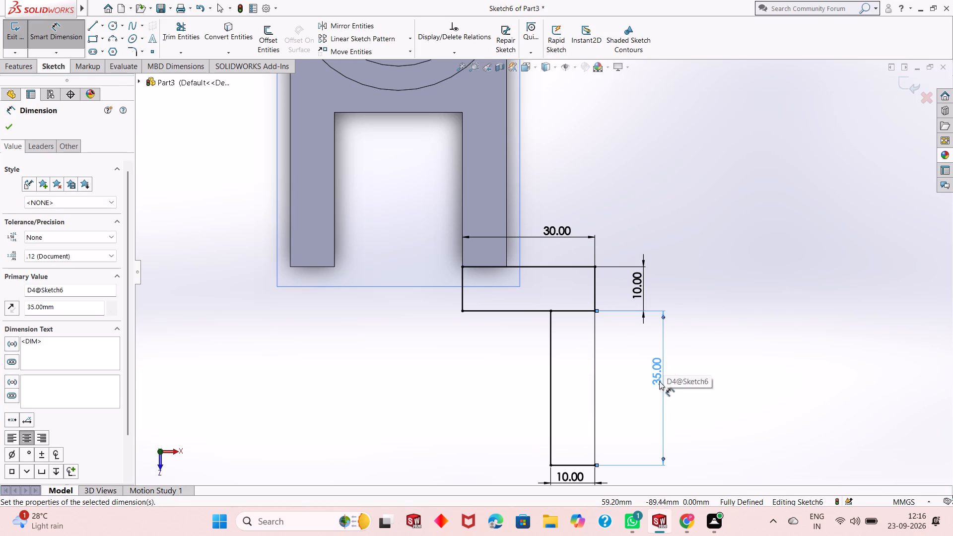
{"action": "scroll", "coordinate": [641, 410], "scroll_direction": "up", "scroll_amount": 1}
{"action": "right_click", "coordinate": [647, 227]}
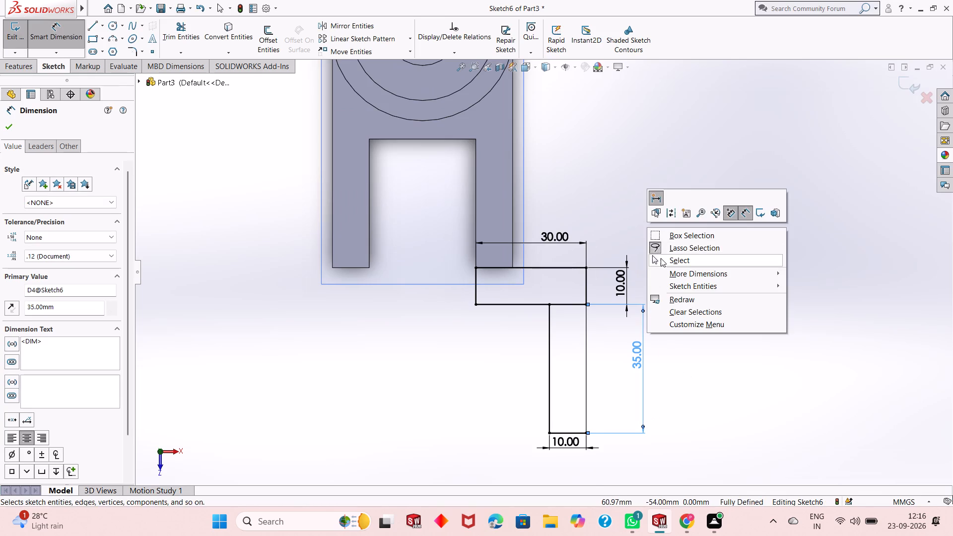
{"action": "left_click", "coordinate": [661, 260]}
Trim away the overlapping edges between the two rectangles using Trim to closest to form one L-shaped outline.
{"action": "left_click", "coordinate": [189, 38]}
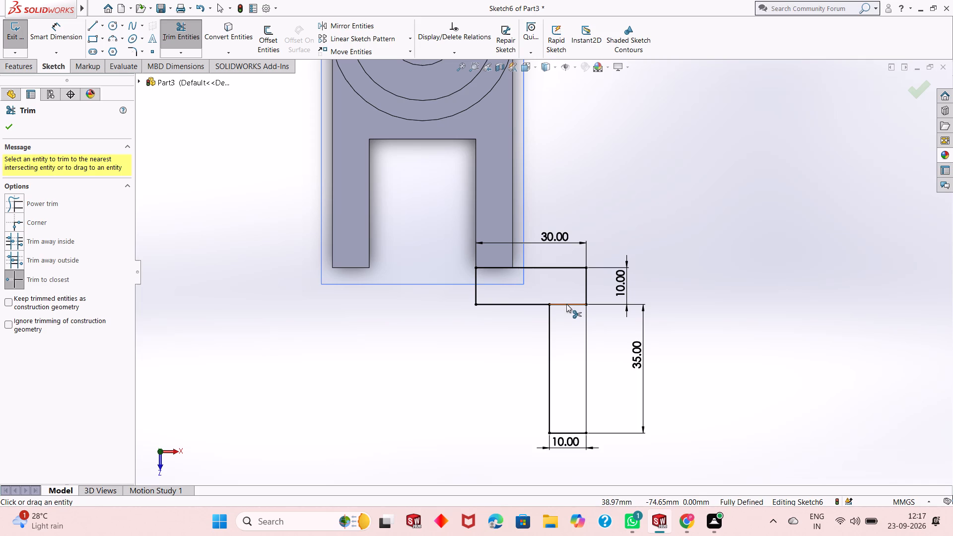
{"action": "left_click", "coordinate": [566, 304]}
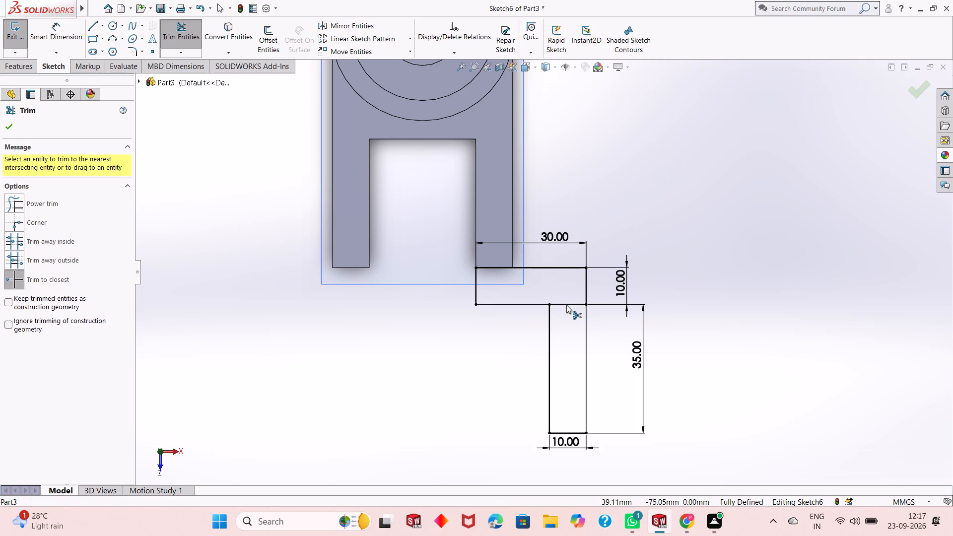
{"action": "left_click", "coordinate": [579, 305]}
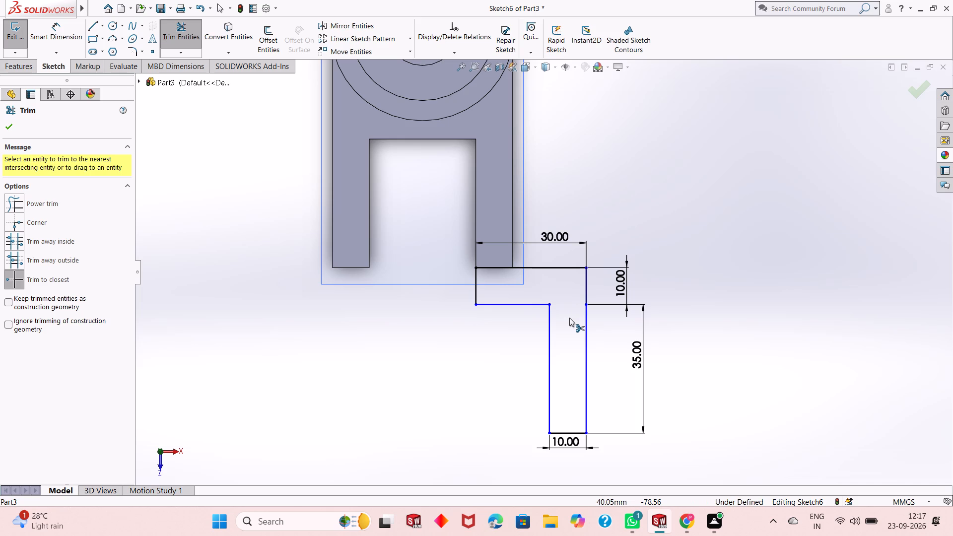
{"action": "right_click", "coordinate": [620, 217]}
{"action": "left_click", "coordinate": [661, 245]}
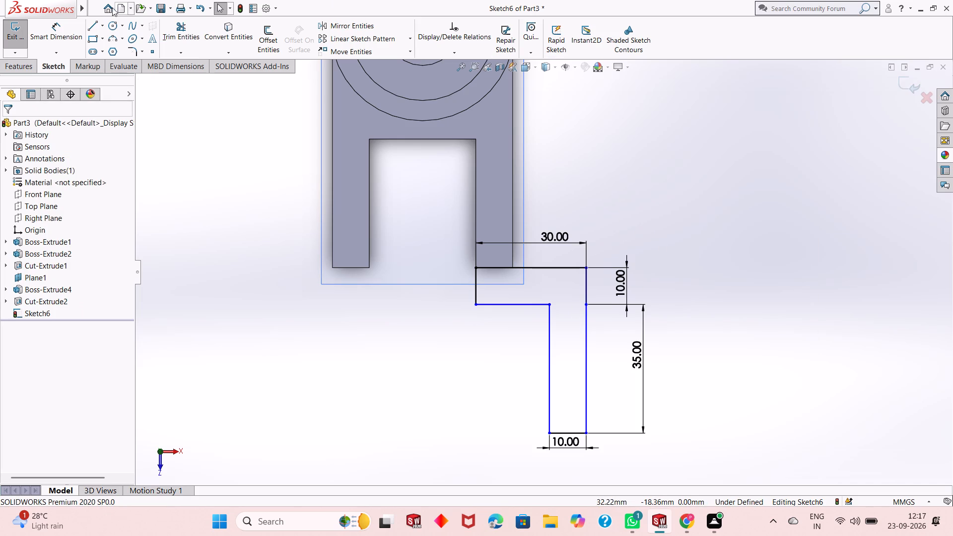
Dimension the L-shaped outline's short inner edge, parallel to the 30 mm side, at 20 mm.
{"action": "left_click", "coordinate": [64, 39]}
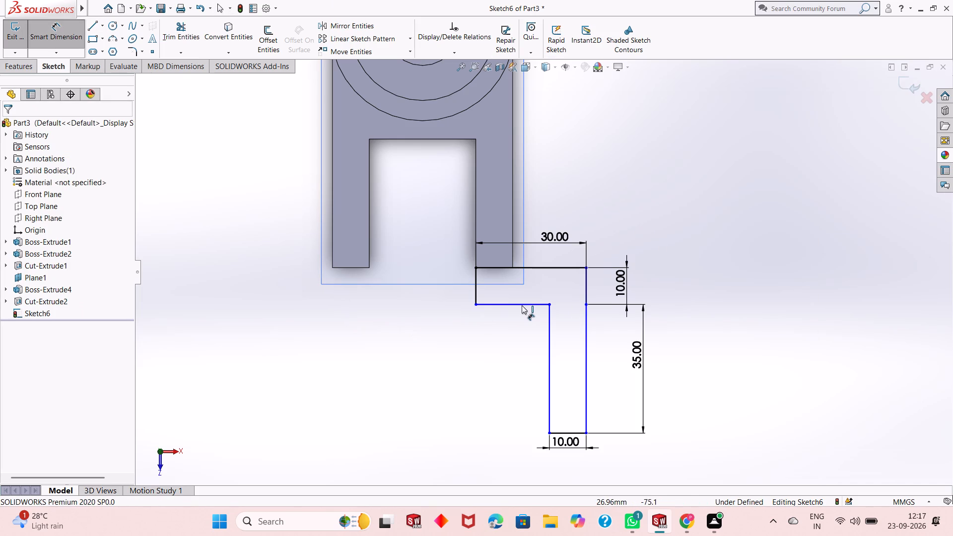
{"action": "left_click", "coordinate": [522, 305]}
{"action": "left_click", "coordinate": [522, 318]}
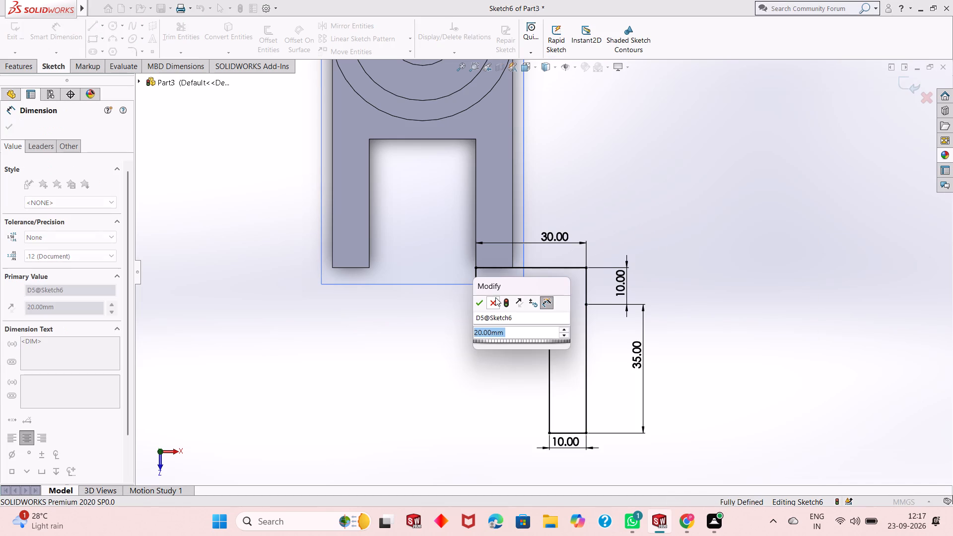
{"action": "left_click", "coordinate": [476, 306]}
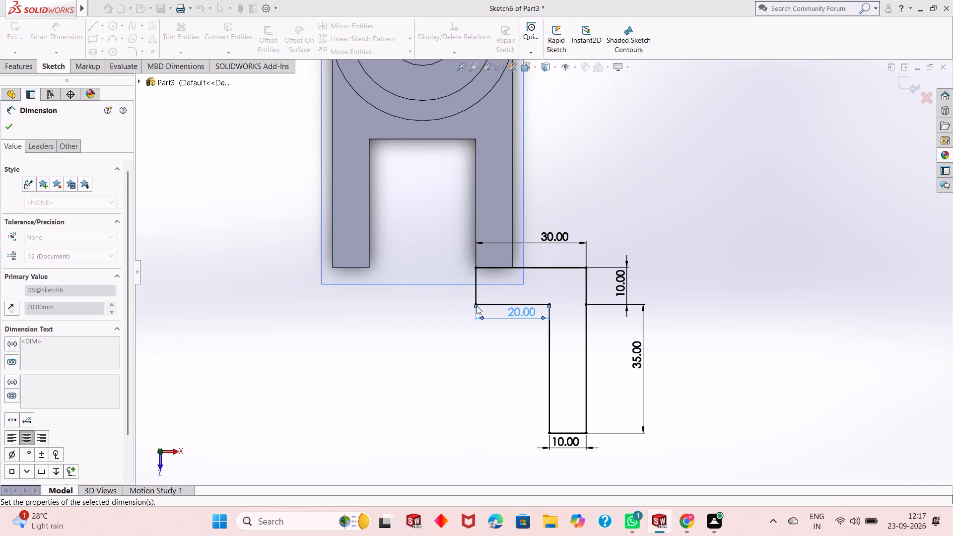
{"action": "right_click", "coordinate": [304, 337]}
{"action": "left_click", "coordinate": [318, 369]}
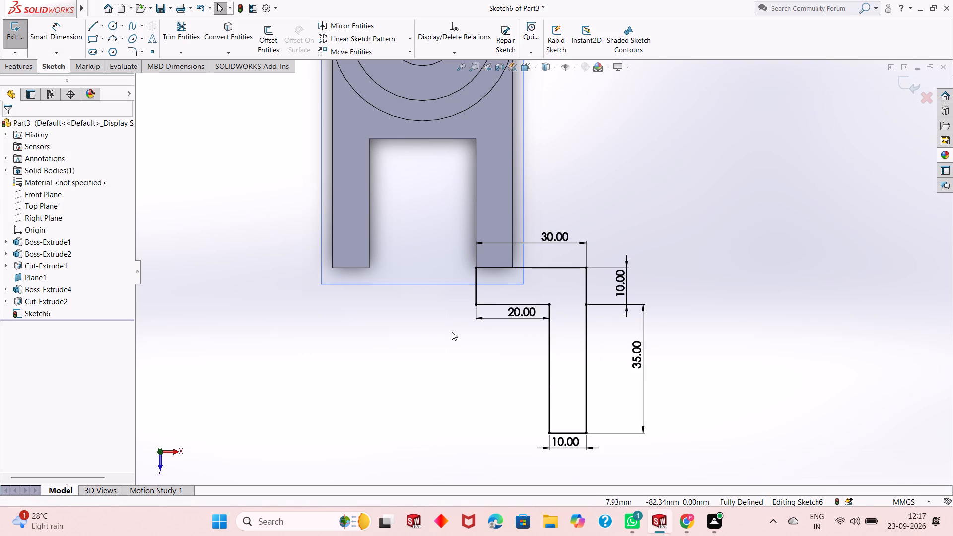
Sketch a corner rectangle about 37 by 10 mm from the inner end corner of the negative-X arm, extending outward toward negative X.
{"action": "left_click", "coordinate": [95, 40]}
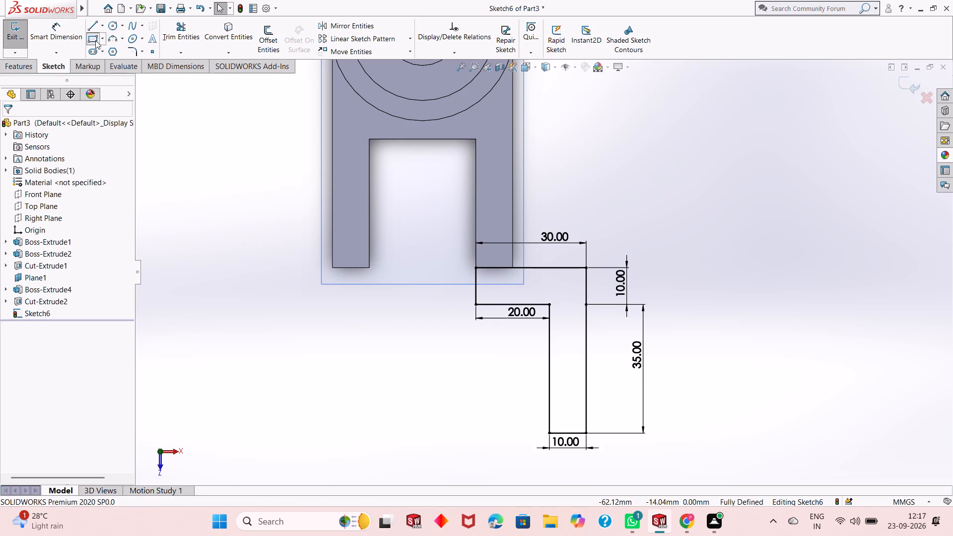
{"action": "left_click", "coordinate": [369, 266]}
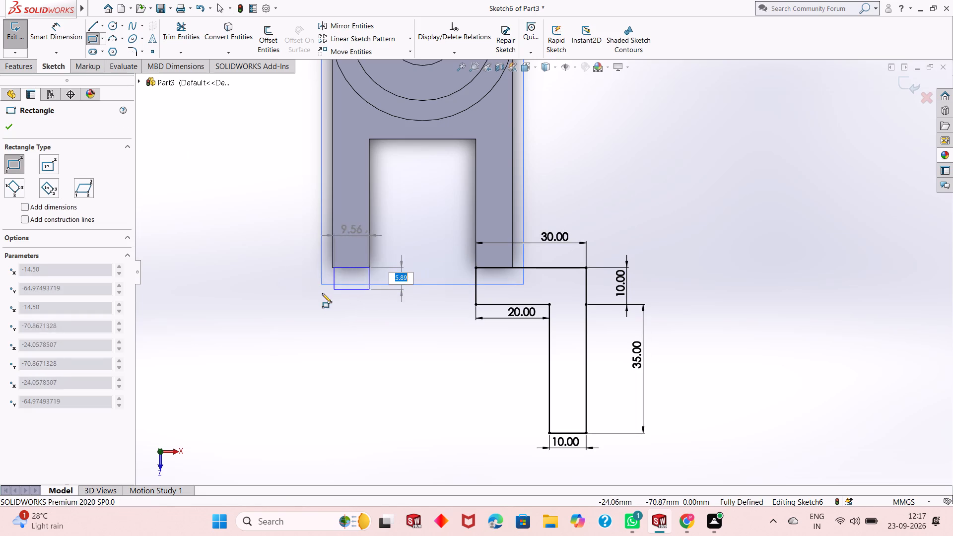
{"action": "left_click", "coordinate": [234, 304]}
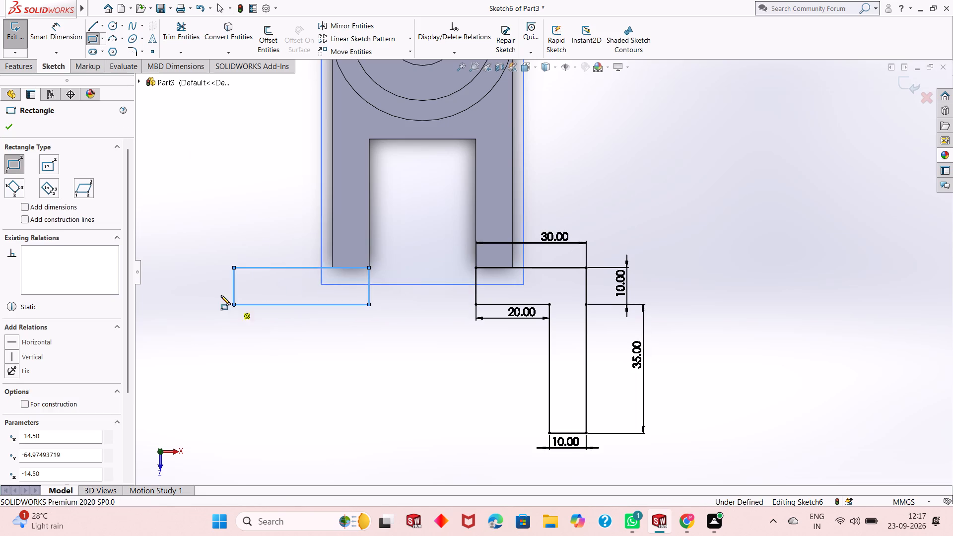
{"action": "left_click", "coordinate": [14, 127]}
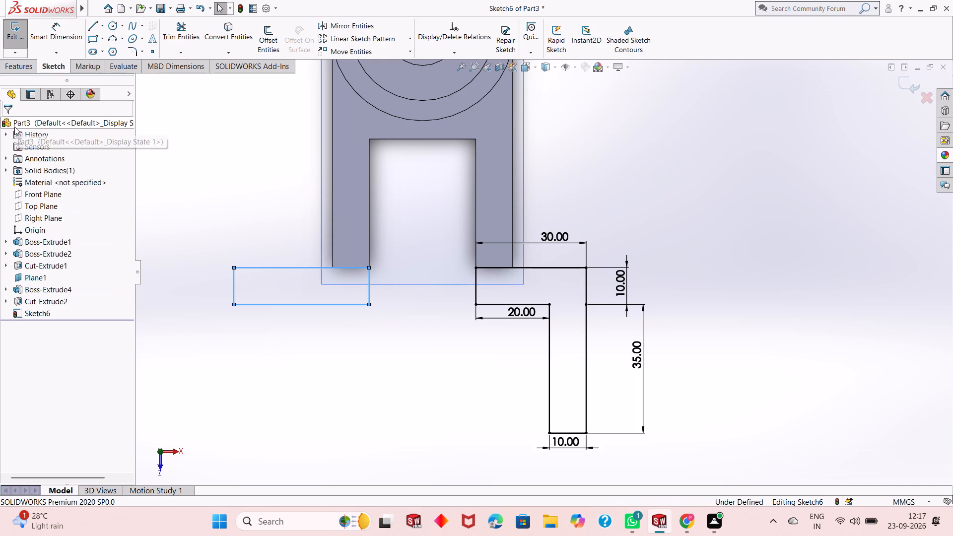
Dimension the new rectangle's long side along the arm end at 30 mm.
{"action": "left_click", "coordinate": [73, 32]}
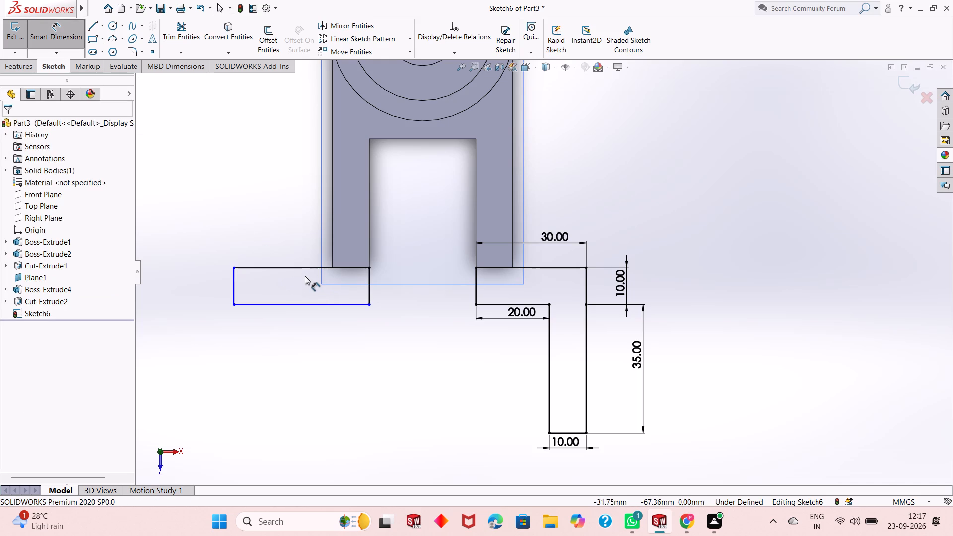
{"action": "left_click", "coordinate": [293, 270]}
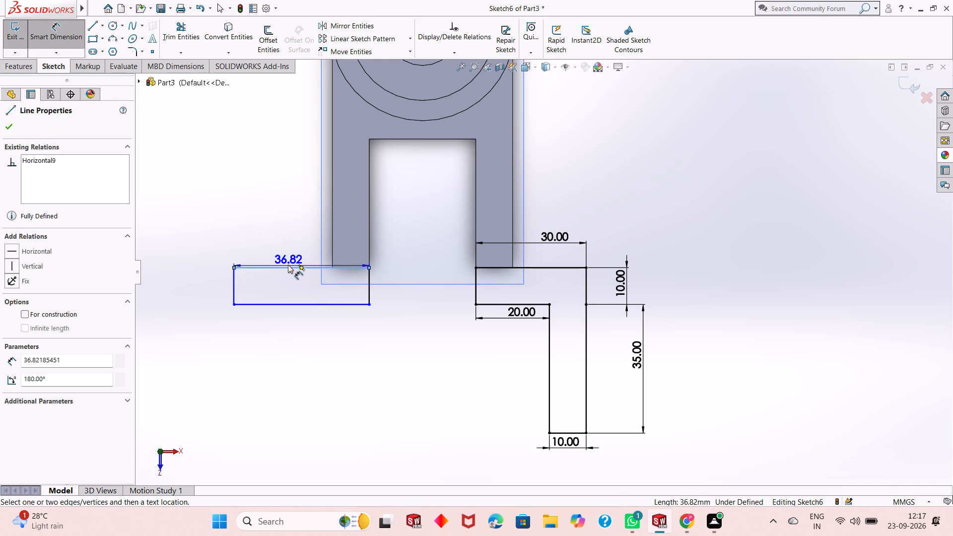
{"action": "left_click", "coordinate": [291, 256]}
{"action": "type", "text": "30"}
{"action": "key", "text": "Return"}
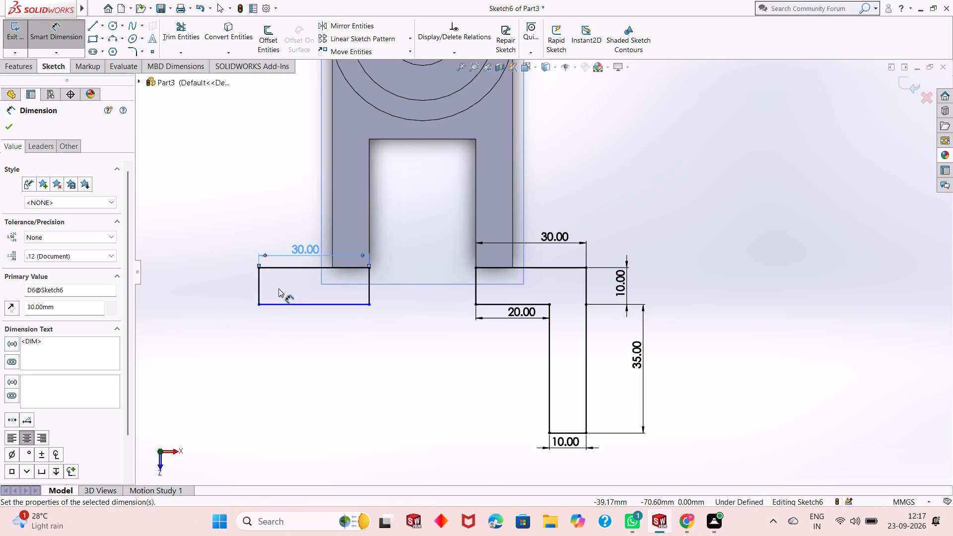
Dimension the new rectangle's short outer side at 10 mm.
{"action": "left_click", "coordinate": [260, 291]}
{"action": "left_click", "coordinate": [226, 283]}
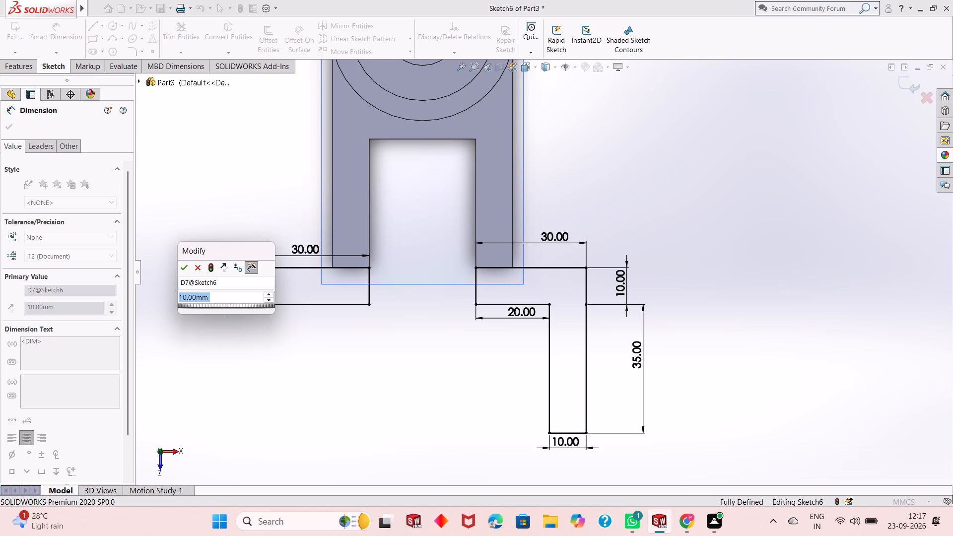
{"action": "type", "text": "10"}
{"action": "key", "text": "Return"}
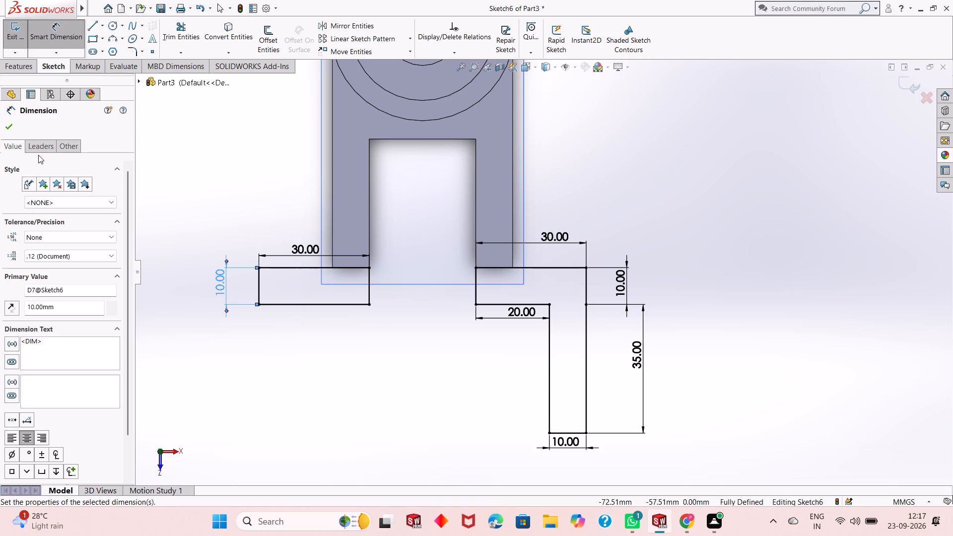
{"action": "left_click", "coordinate": [8, 128]}
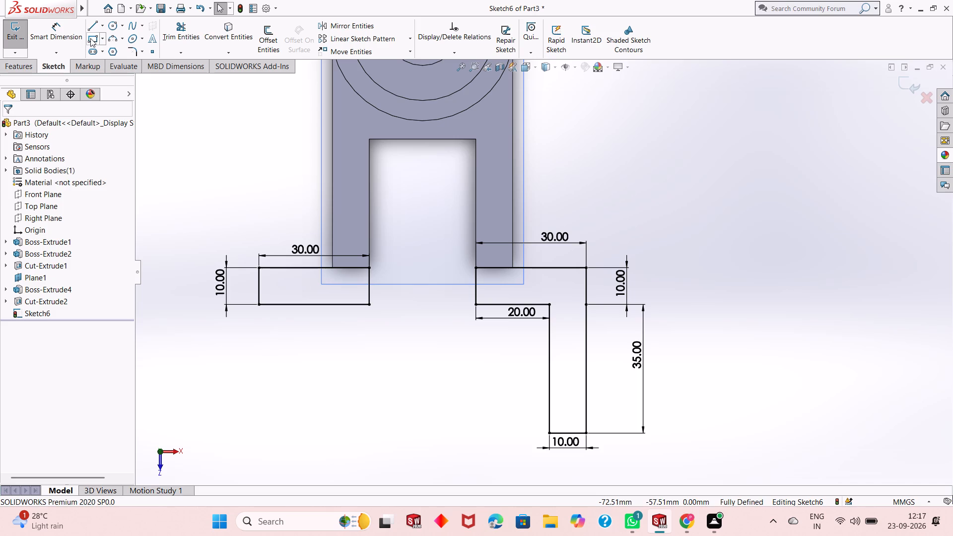
Sketch a second corner rectangle about 10 by 34 mm from the first one's outer lower corner, extending away from the block.
{"action": "left_click", "coordinate": [88, 40]}
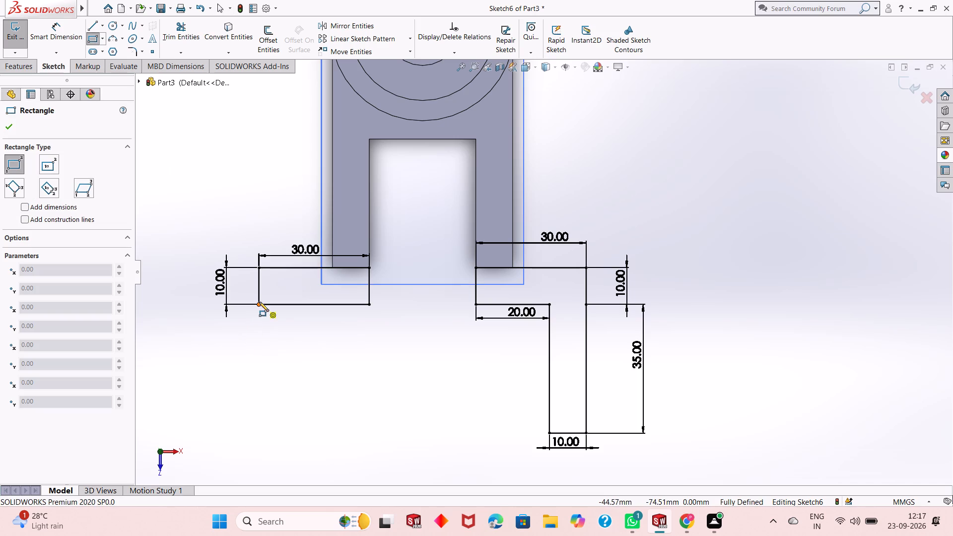
{"action": "left_click", "coordinate": [259, 304]}
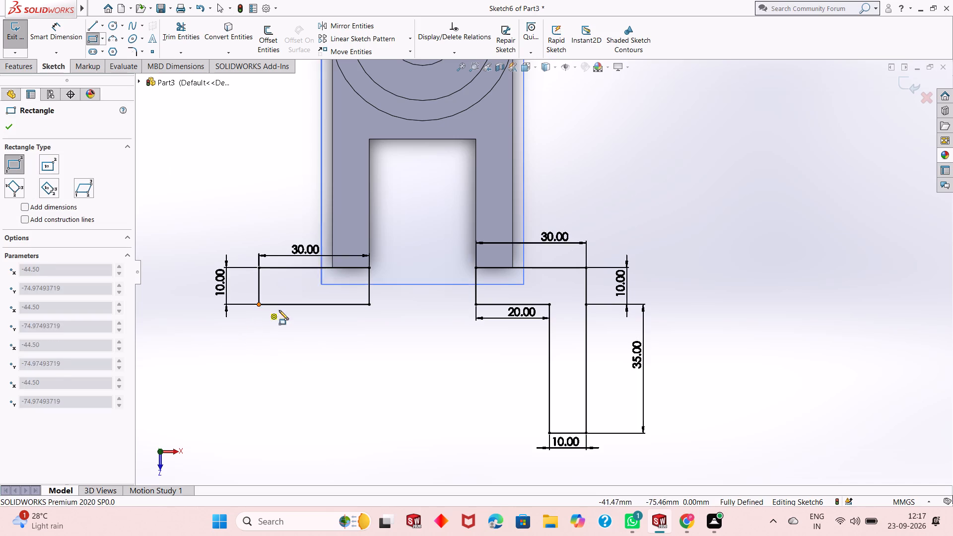
{"action": "left_click", "coordinate": [297, 429]}
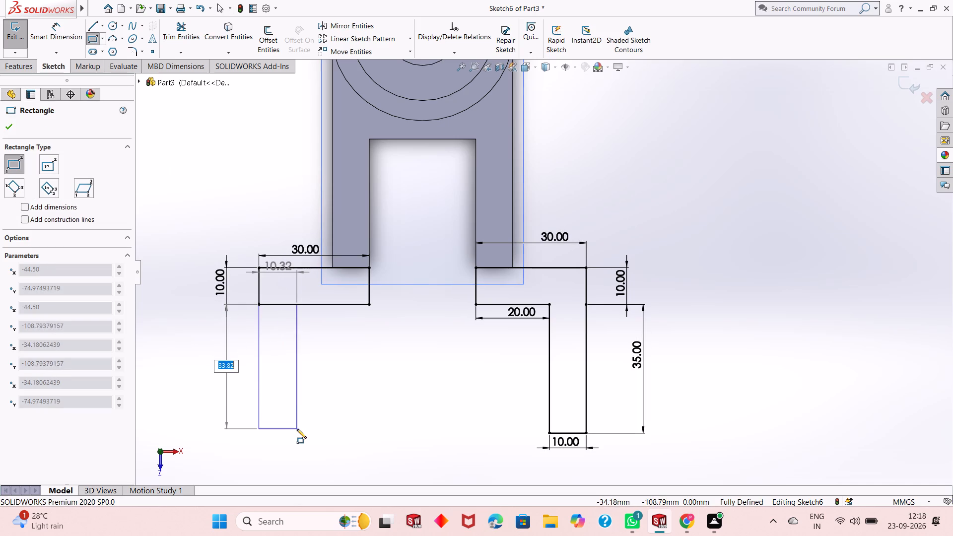
{"action": "left_click", "coordinate": [12, 131]}
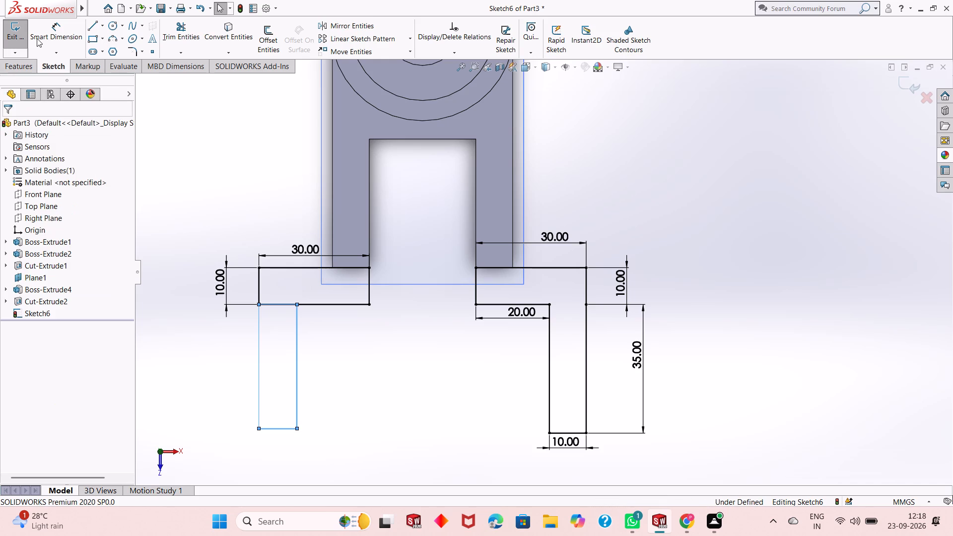
Dimension the short outer end of the second negative-X rectangle at 10 mm.
{"action": "left_click", "coordinate": [37, 38]}
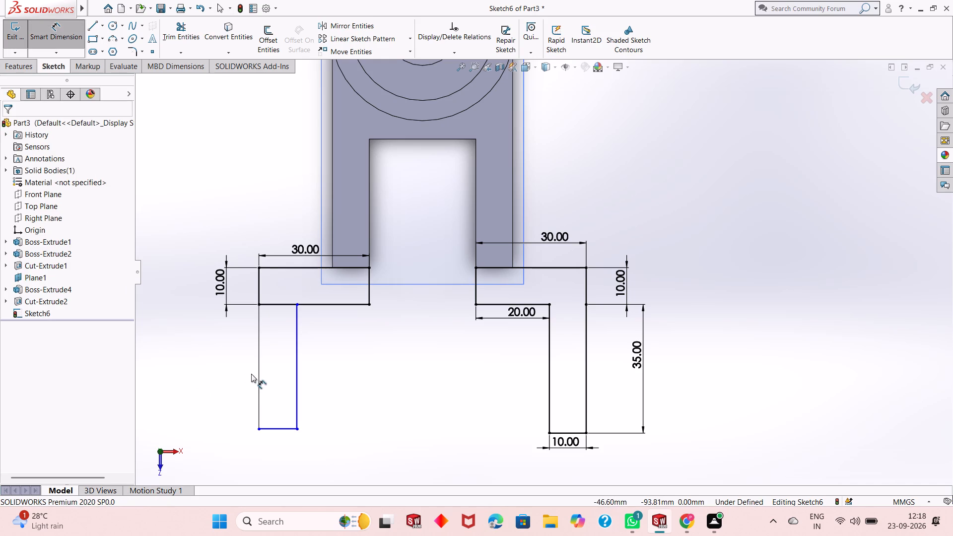
{"action": "left_click", "coordinate": [275, 427]}
{"action": "left_click", "coordinate": [274, 452]}
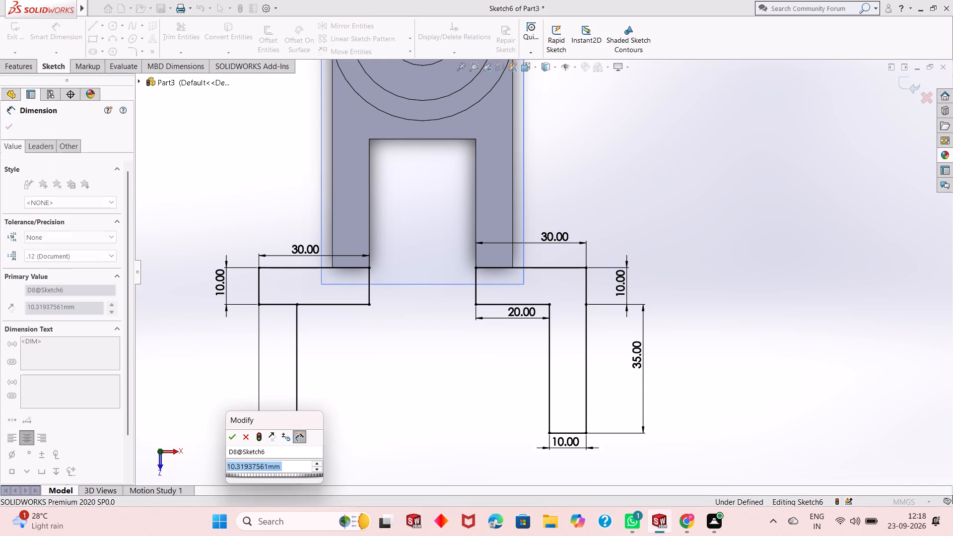
{"action": "type", "text": "10"}
{"action": "key", "text": "Return"}
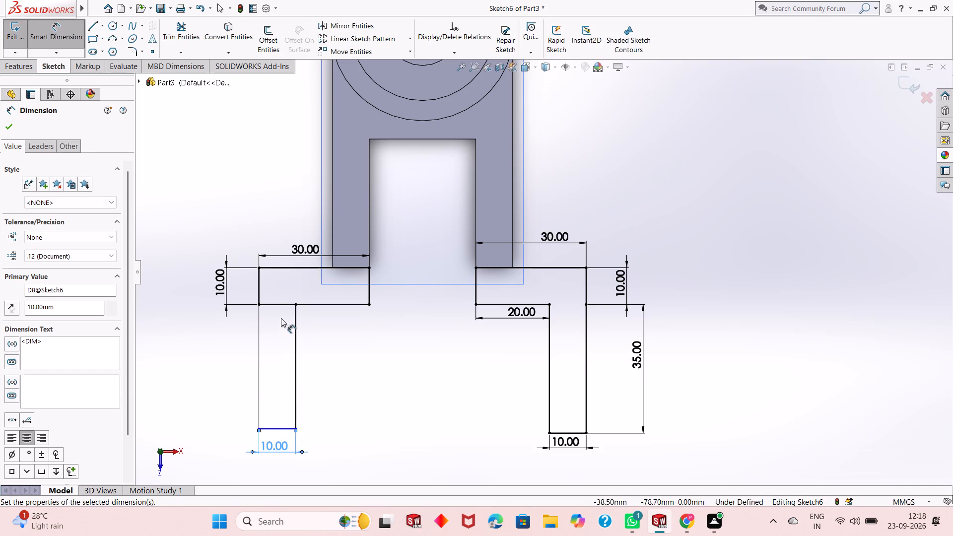
Dimension the long inner side of the second negative-X rectangle at 35 mm.
{"action": "left_click", "coordinate": [296, 349]}
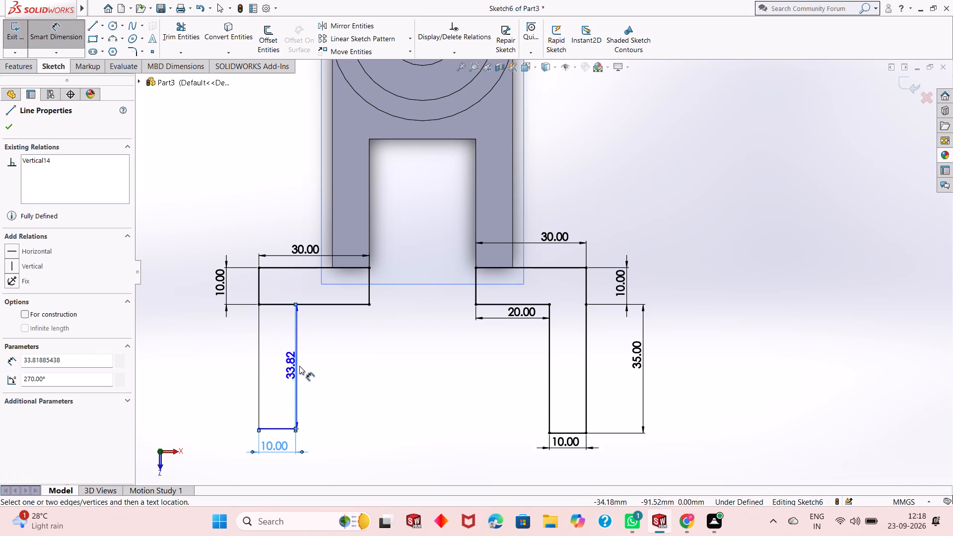
{"action": "left_click", "coordinate": [345, 368]}
{"action": "type", "text": "30"}
{"action": "key", "text": "BackSpace"}
{"action": "key", "text": "5"}
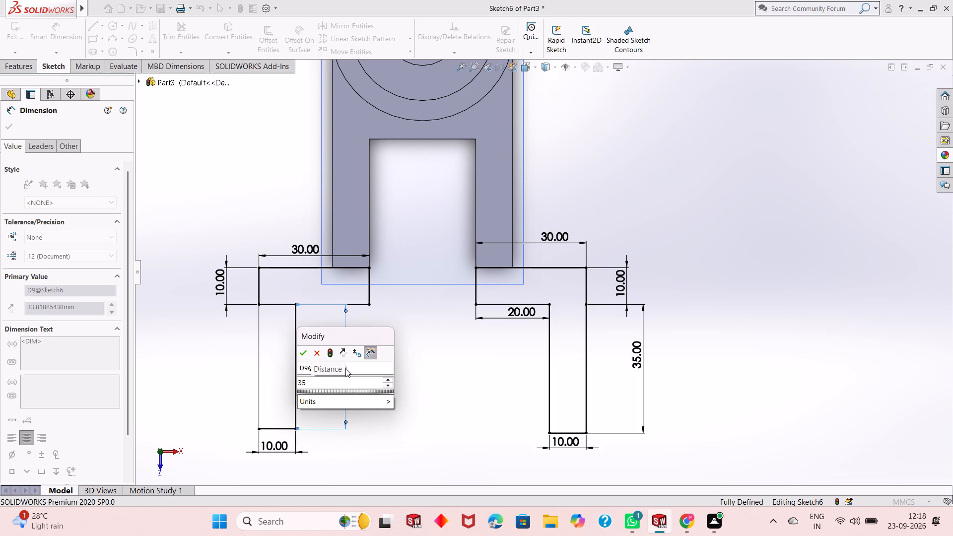
{"action": "key", "text": "Return"}
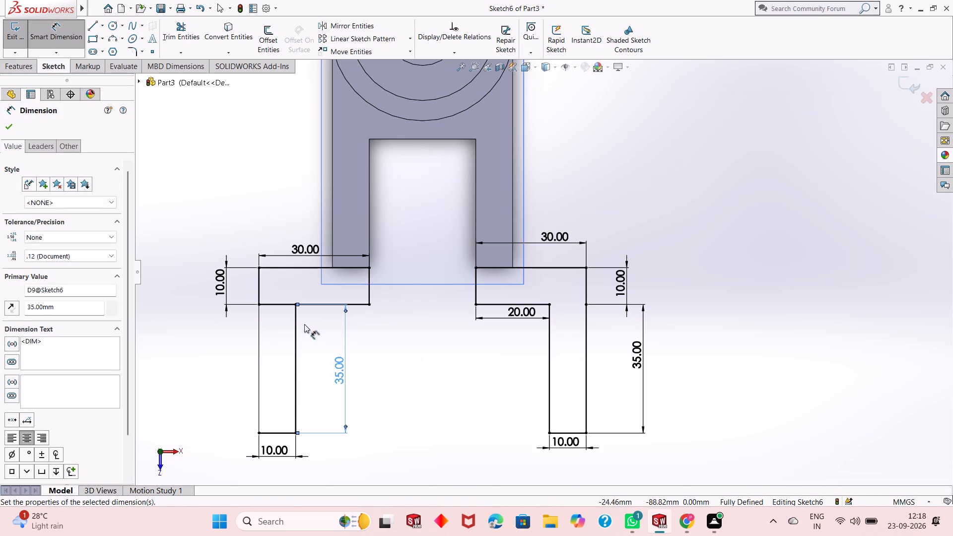
{"action": "left_click", "coordinate": [6, 130]}
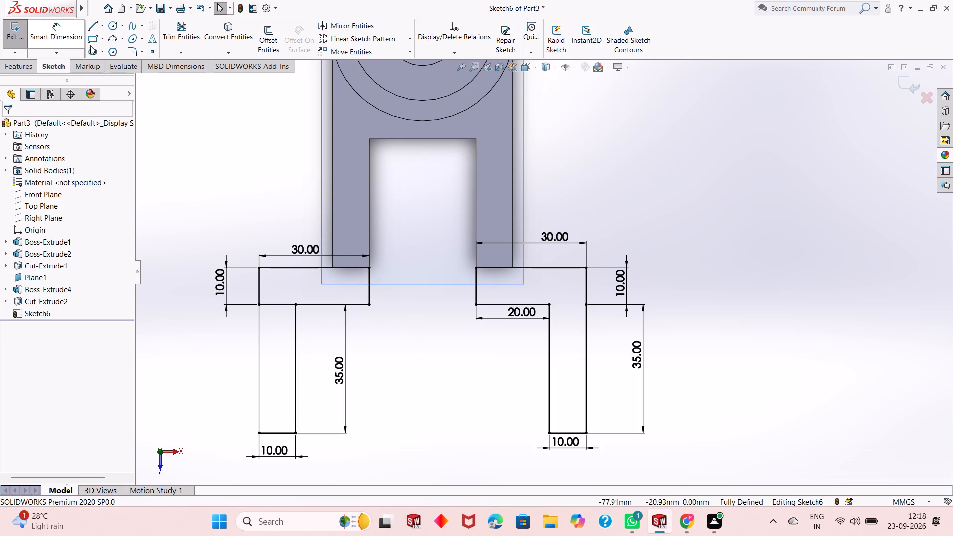
Trim away the overlapping edges between the two negative-X rectangles using Trim to closest to form a mirrored L-shaped outline.
{"action": "left_click", "coordinate": [177, 40]}
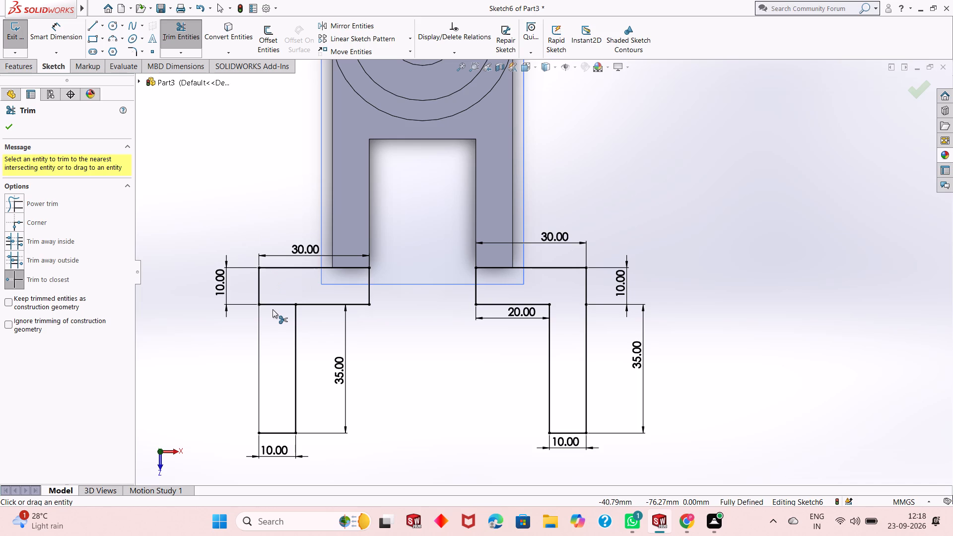
{"action": "left_click", "coordinate": [272, 306]}
{"action": "left_click", "coordinate": [272, 306]}
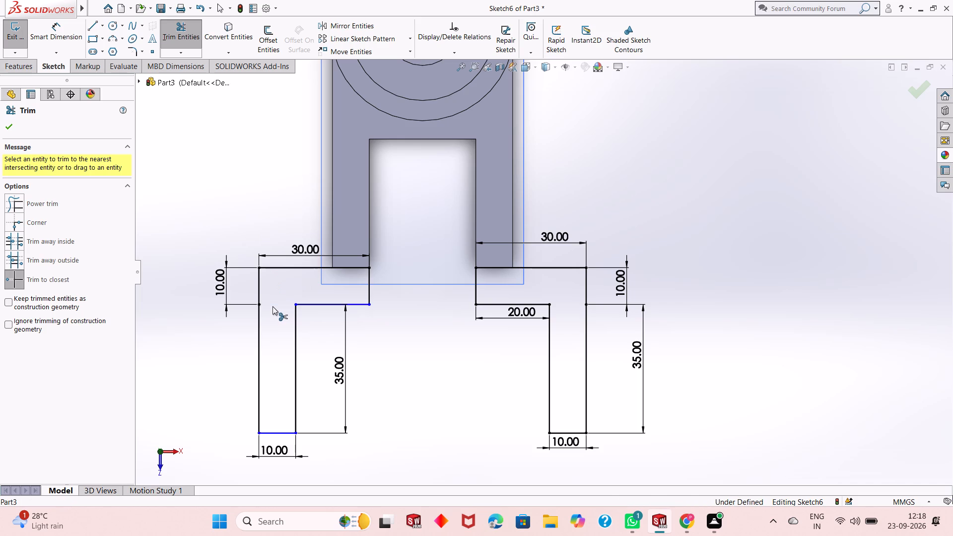
{"action": "left_click", "coordinate": [11, 124]}
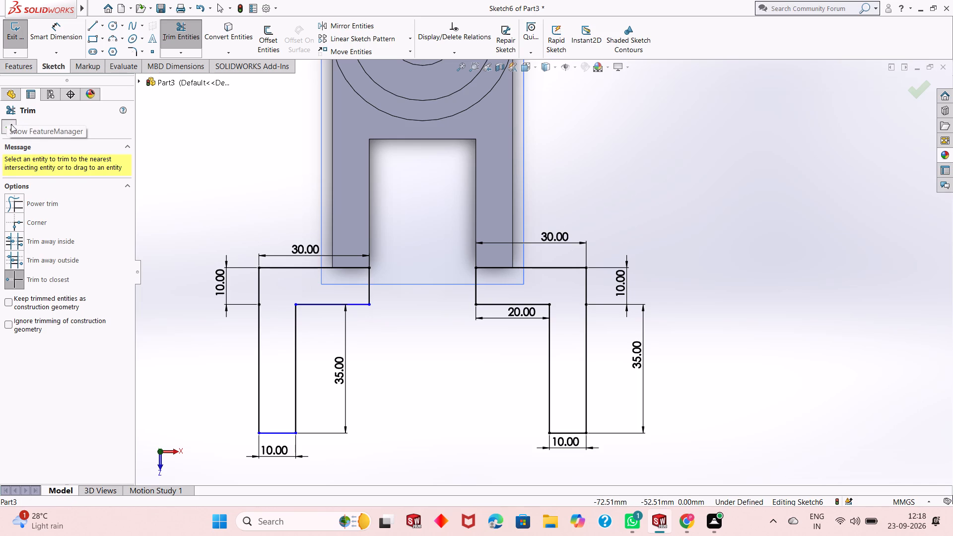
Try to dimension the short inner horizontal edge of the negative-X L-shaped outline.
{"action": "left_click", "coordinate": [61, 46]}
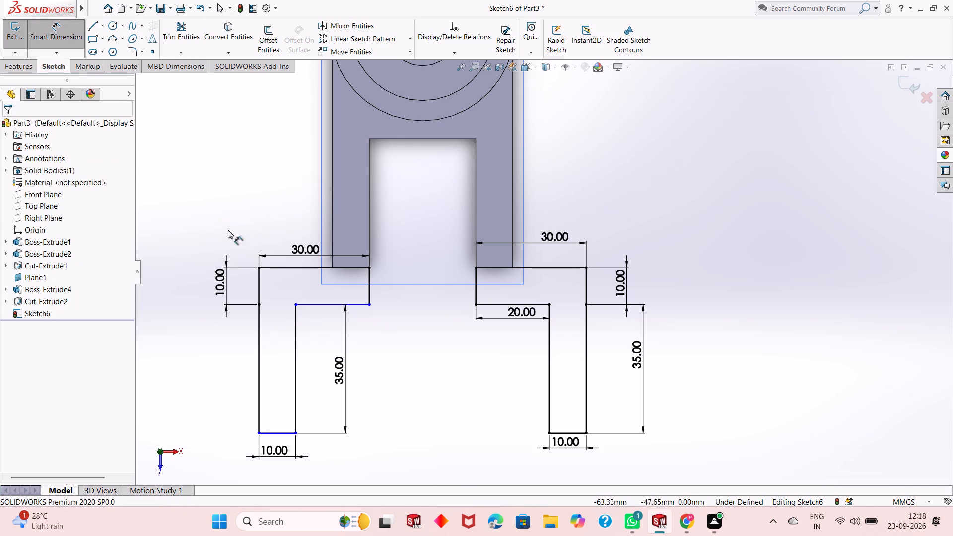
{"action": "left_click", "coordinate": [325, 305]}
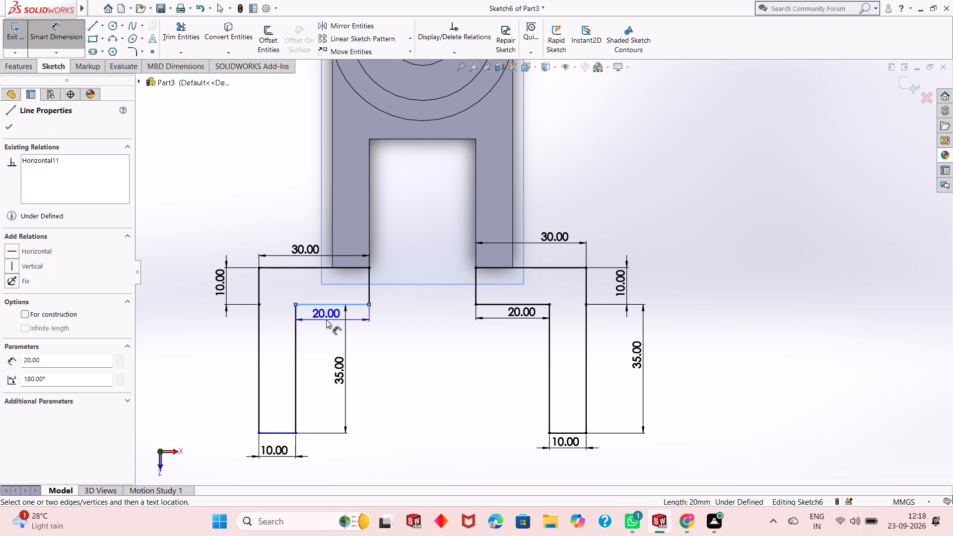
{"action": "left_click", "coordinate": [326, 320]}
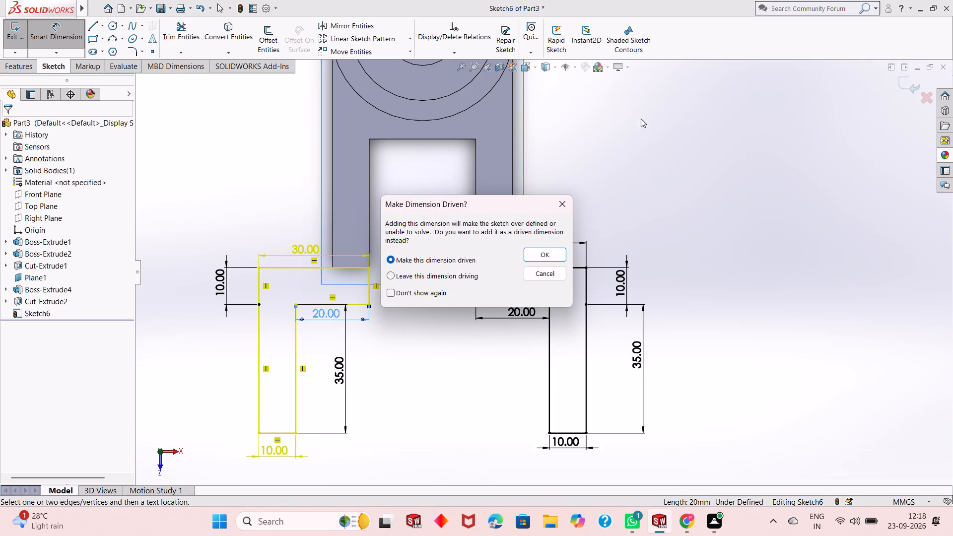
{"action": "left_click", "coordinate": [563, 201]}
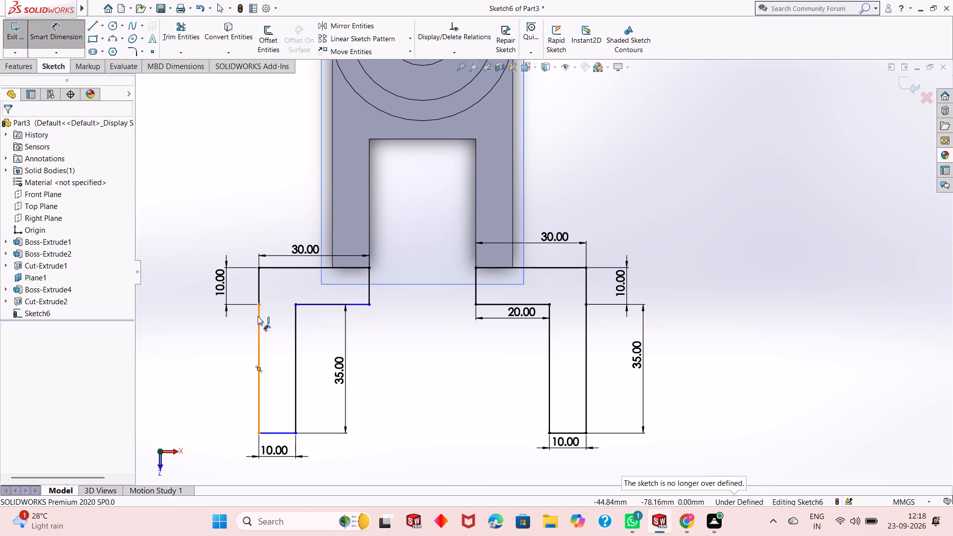
Dimension the outer long edge of the negative-X L-shaped outline's leg at 35 mm.
{"action": "left_click", "coordinate": [259, 333]}
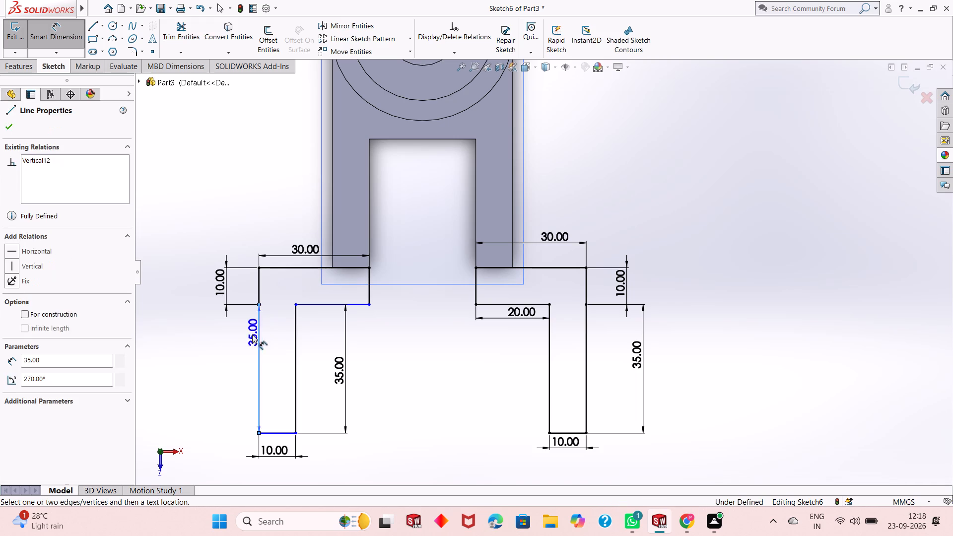
{"action": "left_click", "coordinate": [238, 339]}
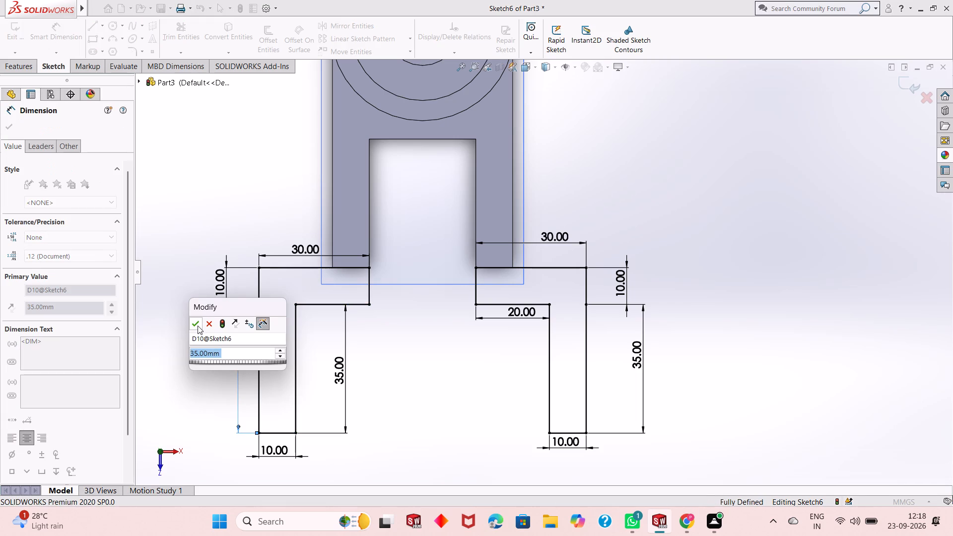
{"action": "left_click", "coordinate": [198, 326]}
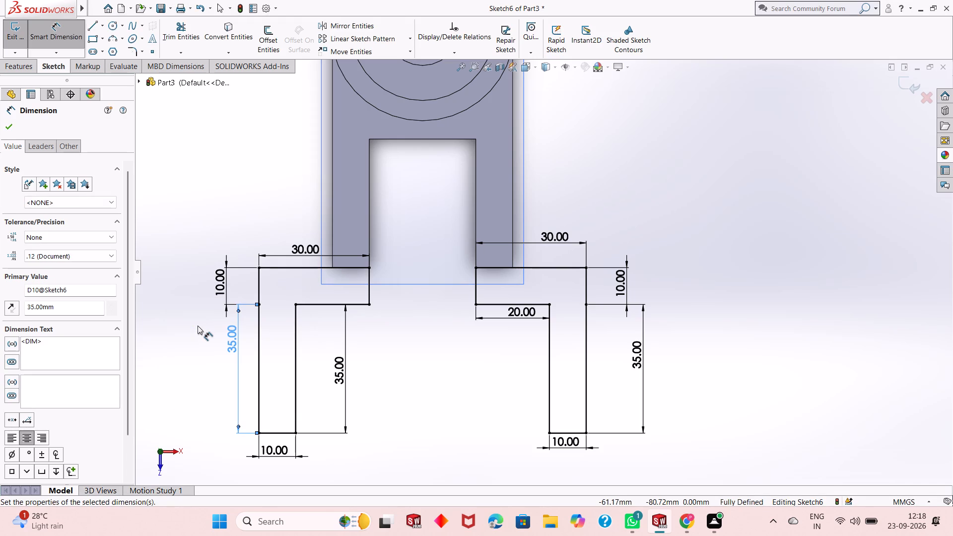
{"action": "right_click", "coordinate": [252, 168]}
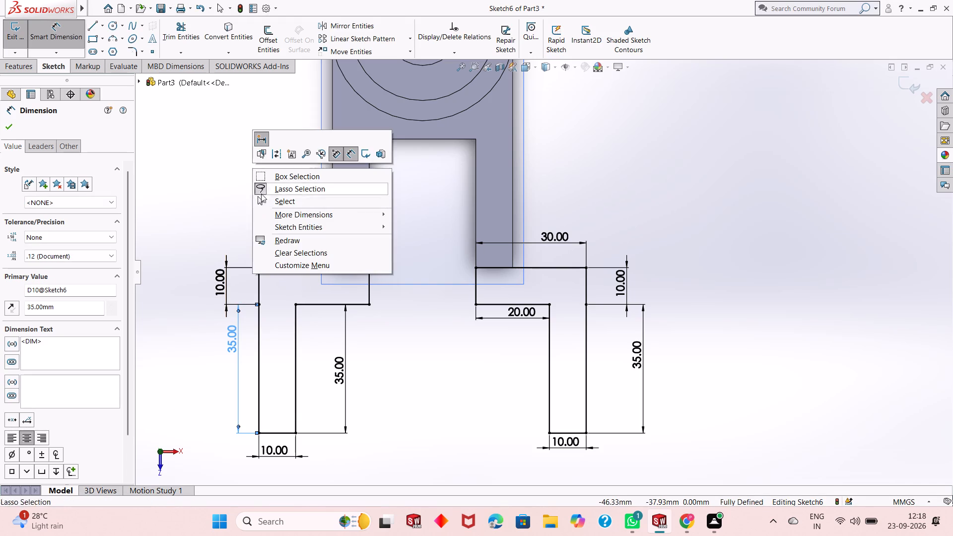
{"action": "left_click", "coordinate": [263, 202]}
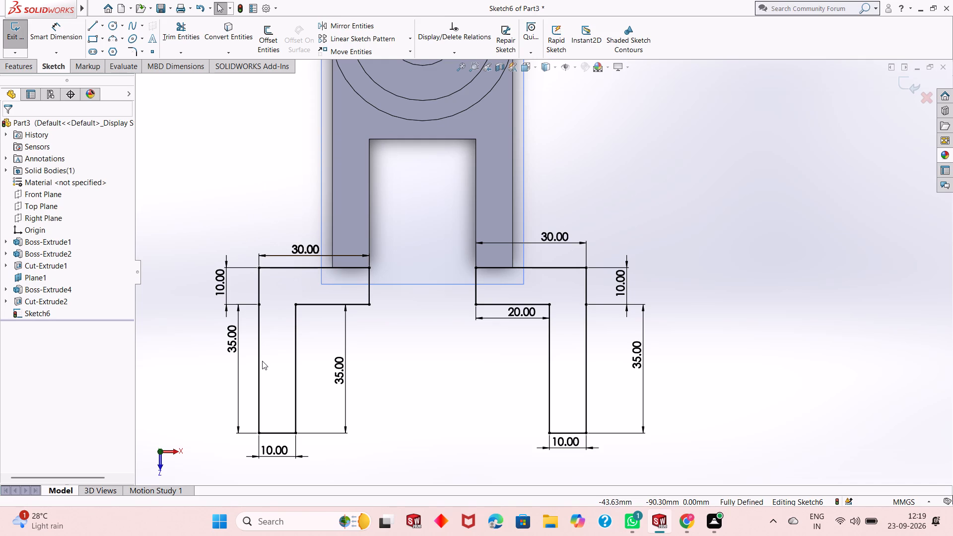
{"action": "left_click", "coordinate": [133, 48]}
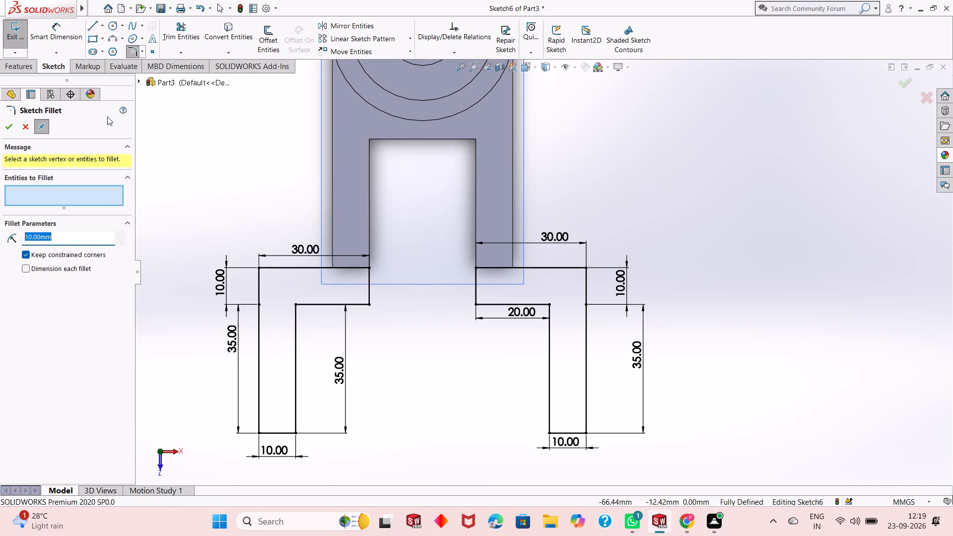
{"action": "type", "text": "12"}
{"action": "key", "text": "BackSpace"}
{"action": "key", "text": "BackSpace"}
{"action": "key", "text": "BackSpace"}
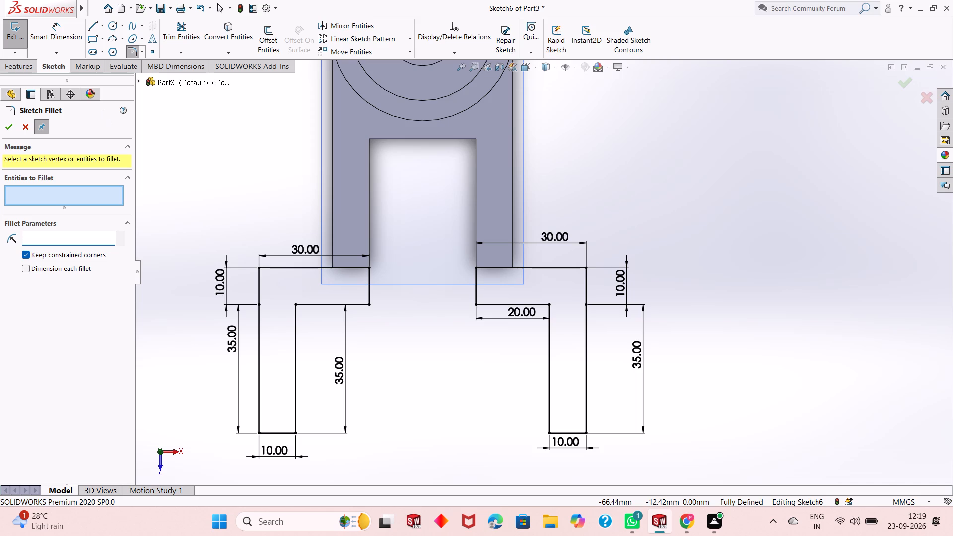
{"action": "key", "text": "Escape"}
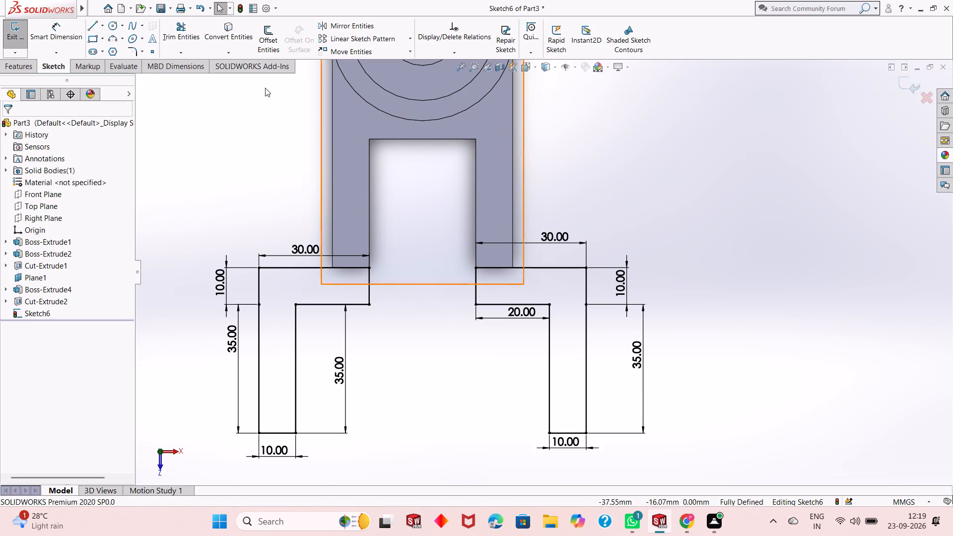
Extrude both L-shaped profiles 40 mm blind in the reversed, downward direction, merged with the slotted side block.
{"action": "left_click", "coordinate": [16, 69]}
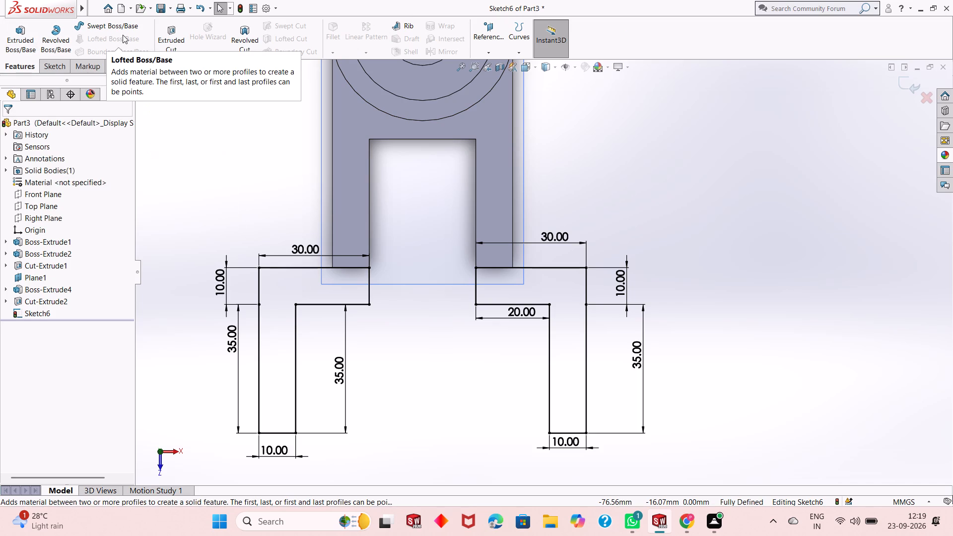
{"action": "left_click", "coordinate": [13, 38]}
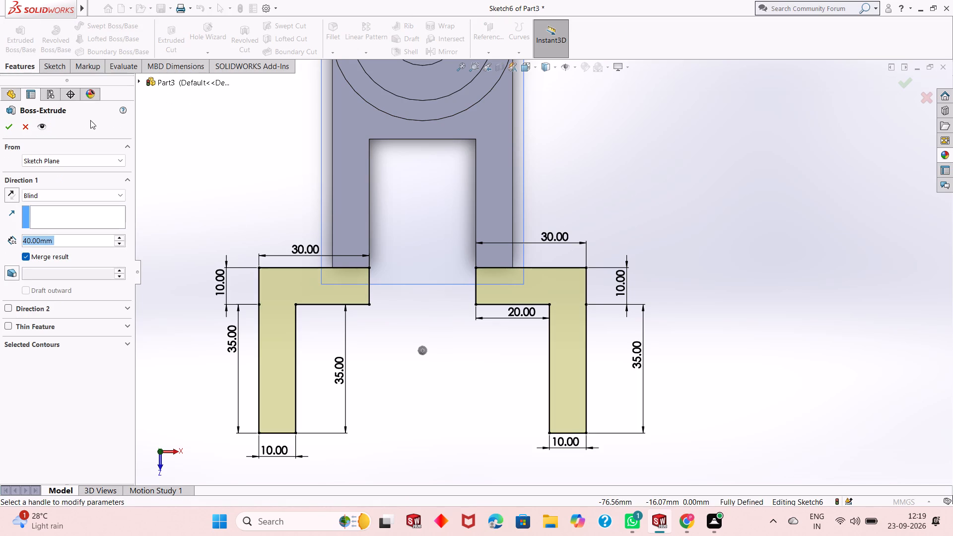
{"action": "middle_click_drag", "start_coordinate": [339, 361], "coordinate": [350, 221]}
{"action": "scroll", "coordinate": [339, 361], "scroll_direction": "down", "scroll_amount": 1}
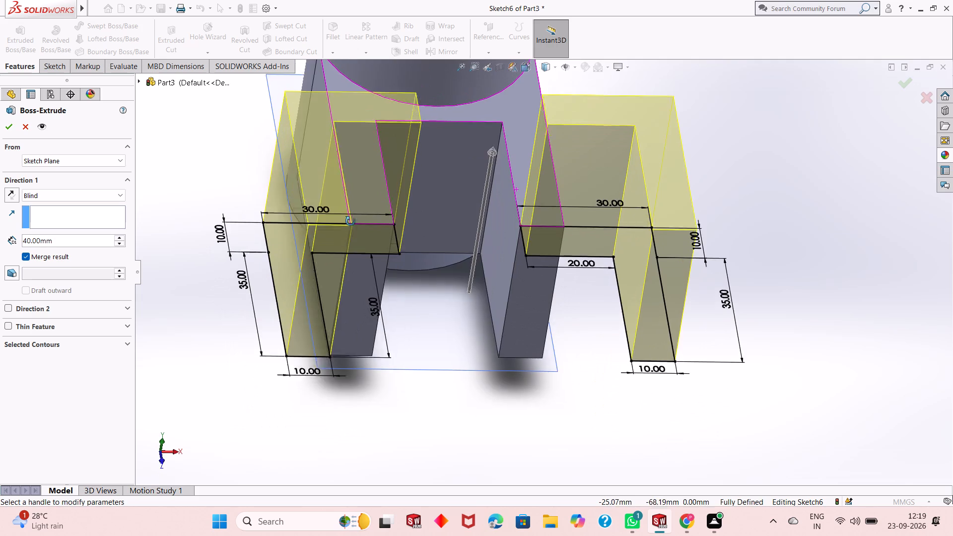
{"action": "middle_click_drag", "start_coordinate": [350, 221], "coordinate": [322, 180]}
{"action": "scroll", "coordinate": [322, 179], "scroll_direction": "up", "scroll_amount": 3}
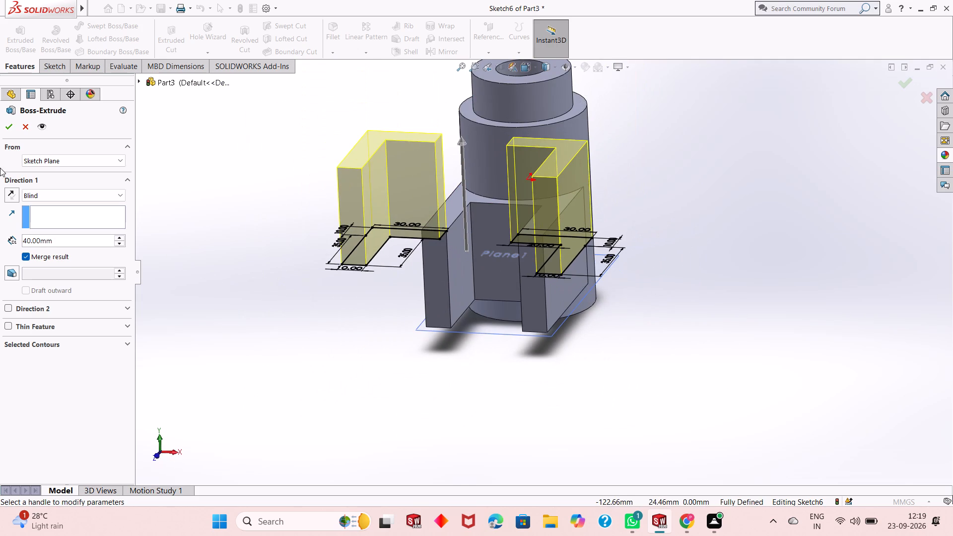
{"action": "left_click", "coordinate": [14, 199]}
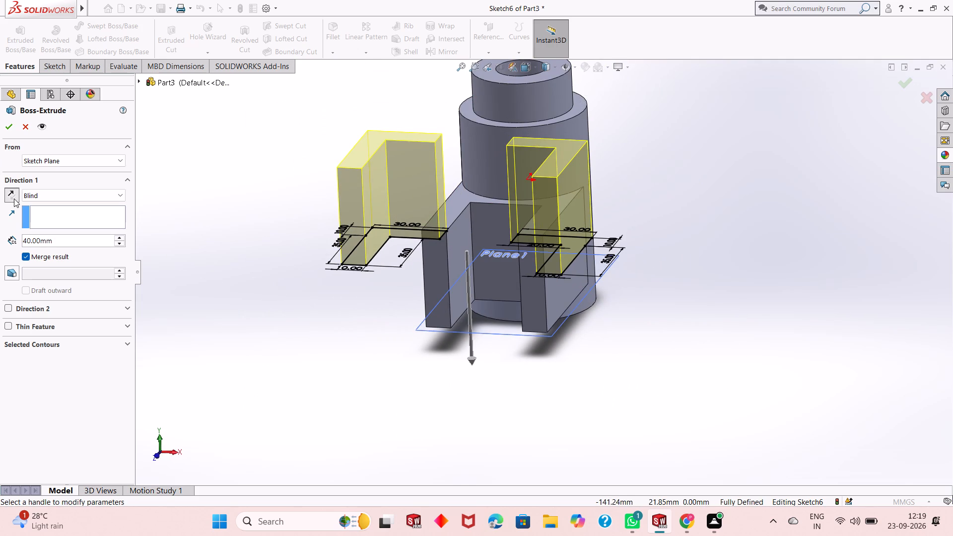
{"action": "left_click", "coordinate": [14, 127]}
{"action": "left_click", "coordinate": [271, 345]}
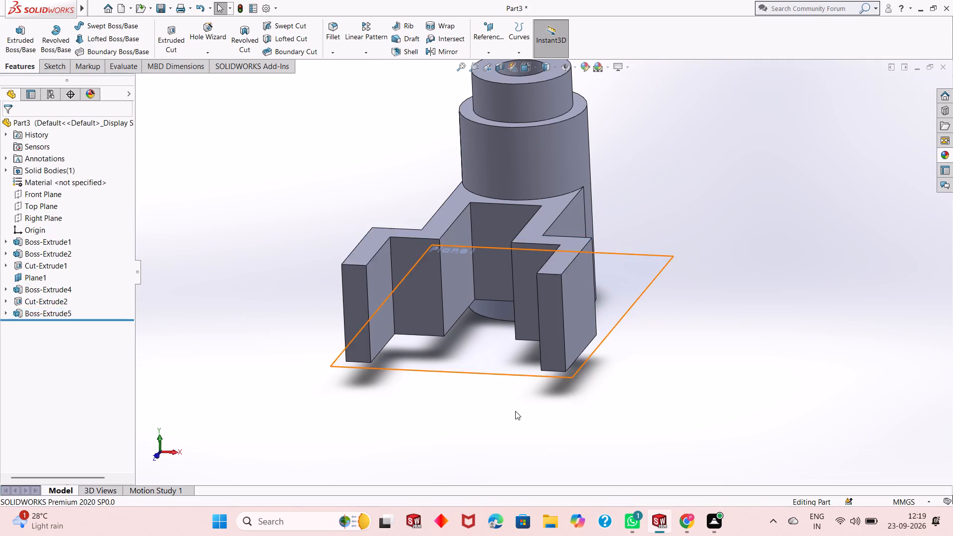
Examine the extruded L-shaped arms and their alignment with the side block from several angles.
{"action": "scroll", "coordinate": [515, 411], "scroll_direction": "down", "scroll_amount": 2}
{"action": "scroll", "coordinate": [488, 243], "scroll_direction": "up", "scroll_amount": 1}
{"action": "scroll", "coordinate": [488, 243], "scroll_direction": "down", "scroll_amount": 4}
{"action": "scroll", "coordinate": [488, 243], "scroll_direction": "up", "scroll_amount": 6}
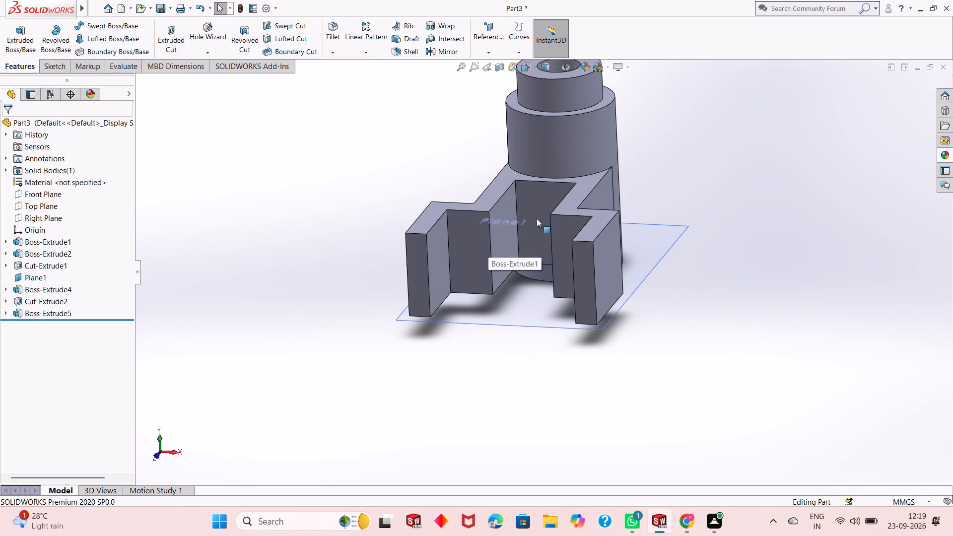
{"action": "scroll", "coordinate": [629, 183], "scroll_direction": "down", "scroll_amount": 3}
{"action": "scroll", "coordinate": [343, 346], "scroll_direction": "up", "scroll_amount": 1}
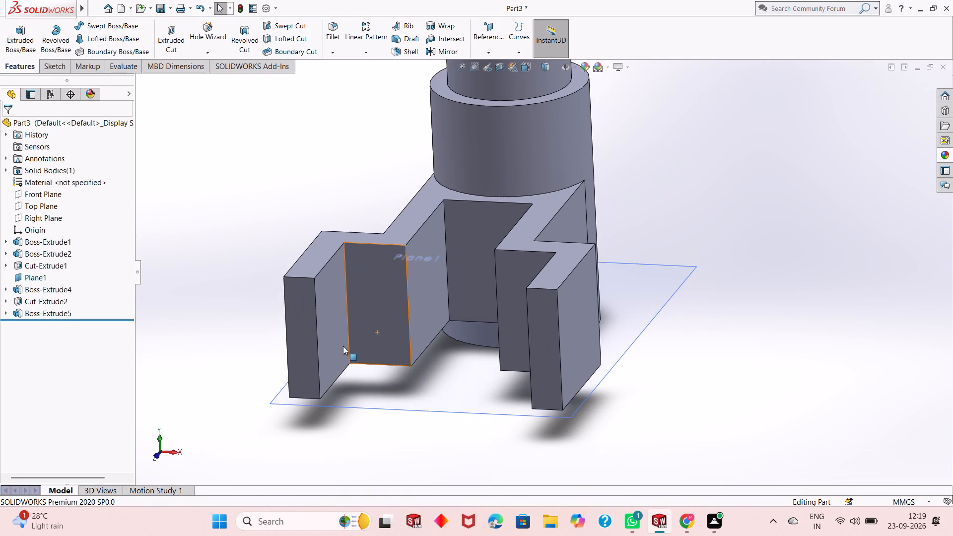
{"action": "middle_click_drag", "start_coordinate": [431, 405], "coordinate": [434, 362]}
{"action": "scroll", "coordinate": [434, 360], "scroll_direction": "down", "scroll_amount": 1}
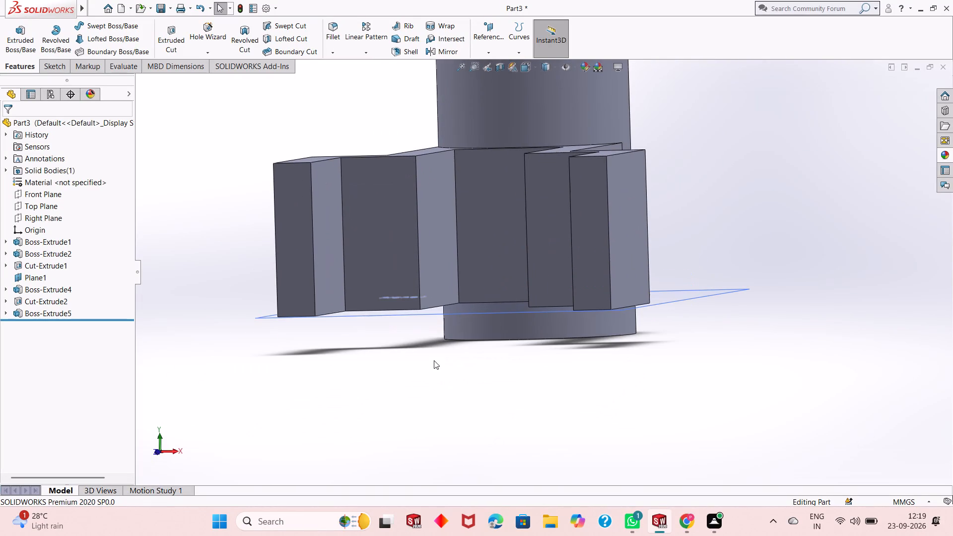
{"action": "middle_click_drag", "start_coordinate": [425, 328], "coordinate": [425, 360]}
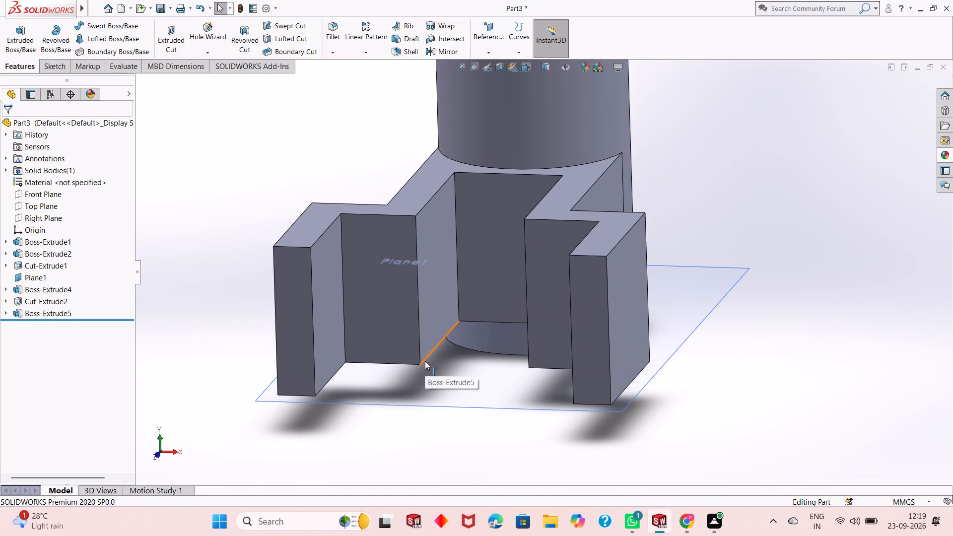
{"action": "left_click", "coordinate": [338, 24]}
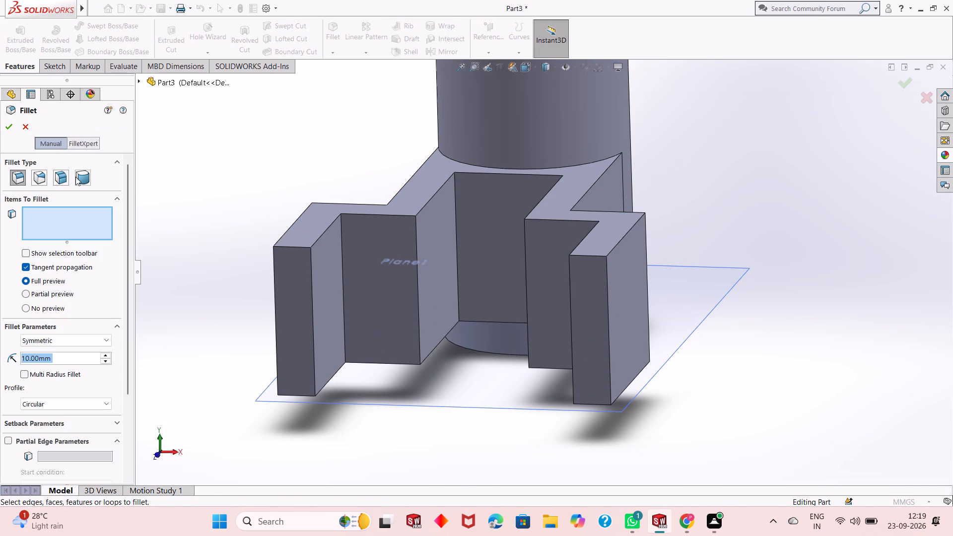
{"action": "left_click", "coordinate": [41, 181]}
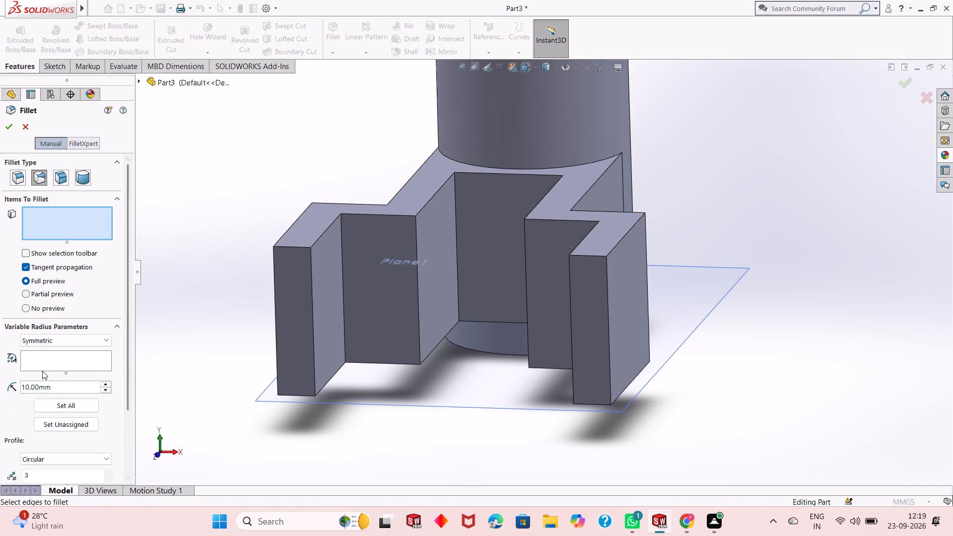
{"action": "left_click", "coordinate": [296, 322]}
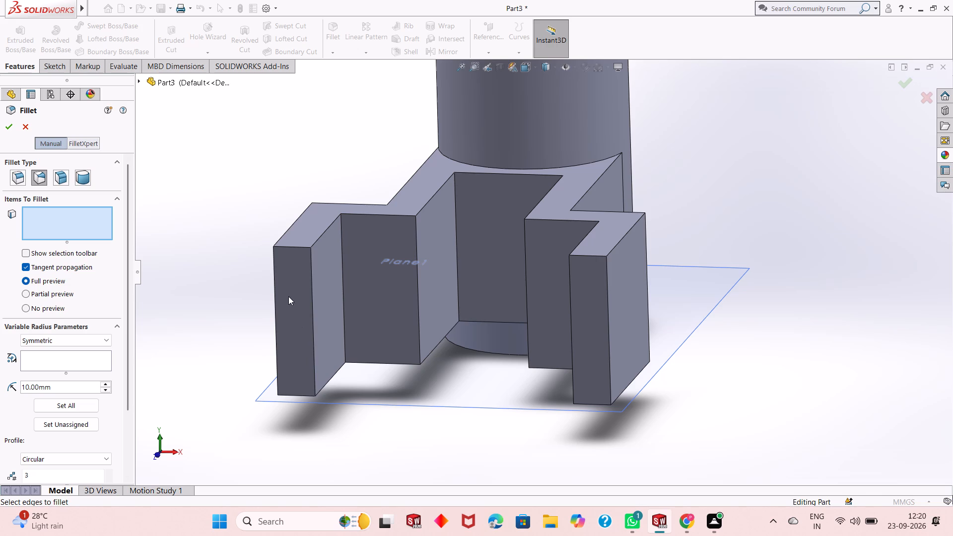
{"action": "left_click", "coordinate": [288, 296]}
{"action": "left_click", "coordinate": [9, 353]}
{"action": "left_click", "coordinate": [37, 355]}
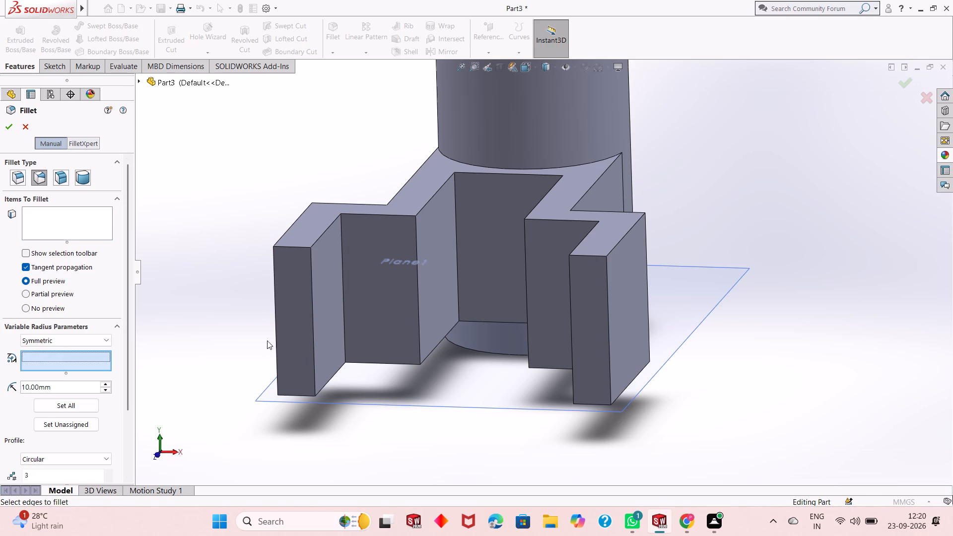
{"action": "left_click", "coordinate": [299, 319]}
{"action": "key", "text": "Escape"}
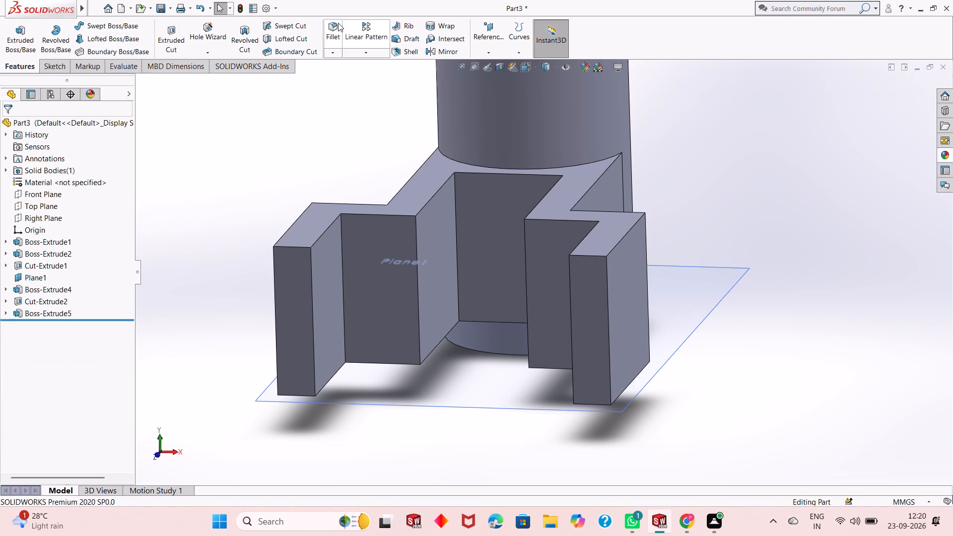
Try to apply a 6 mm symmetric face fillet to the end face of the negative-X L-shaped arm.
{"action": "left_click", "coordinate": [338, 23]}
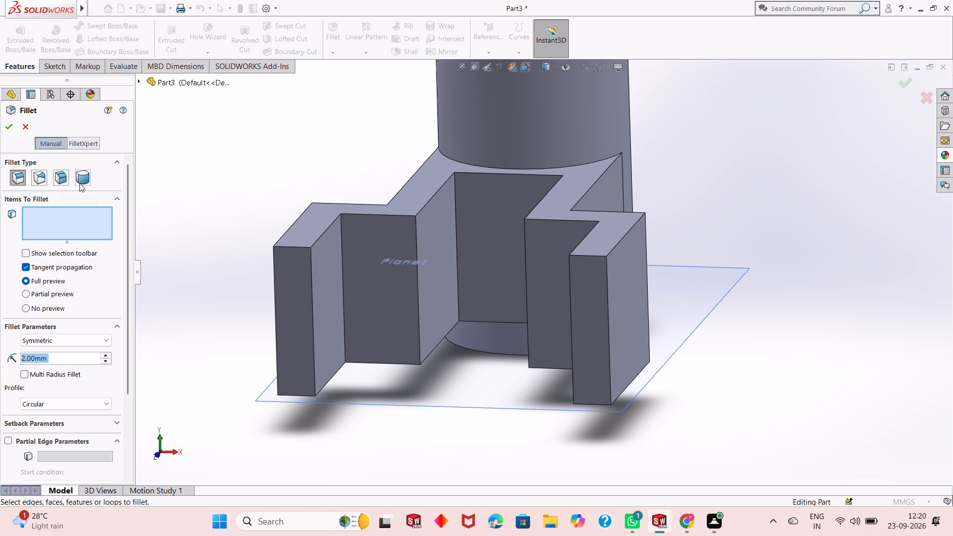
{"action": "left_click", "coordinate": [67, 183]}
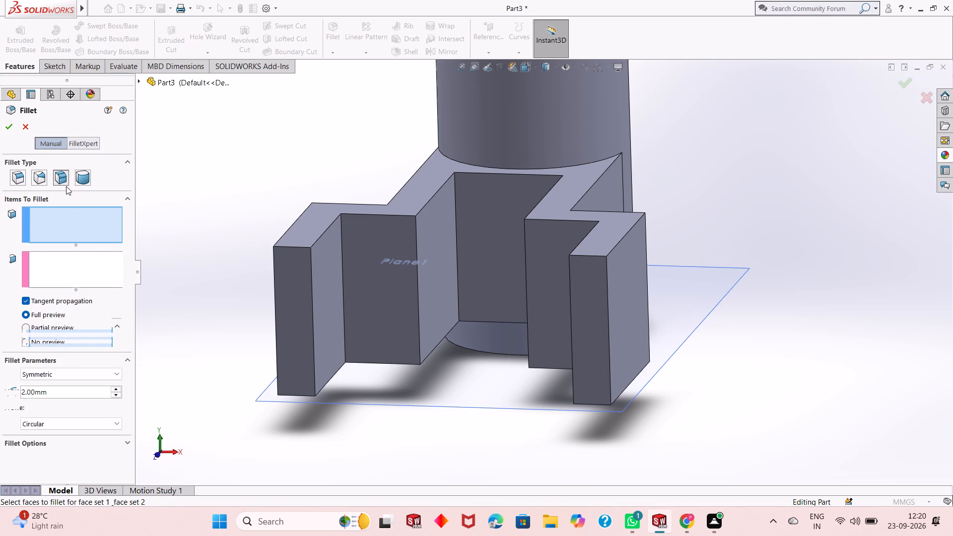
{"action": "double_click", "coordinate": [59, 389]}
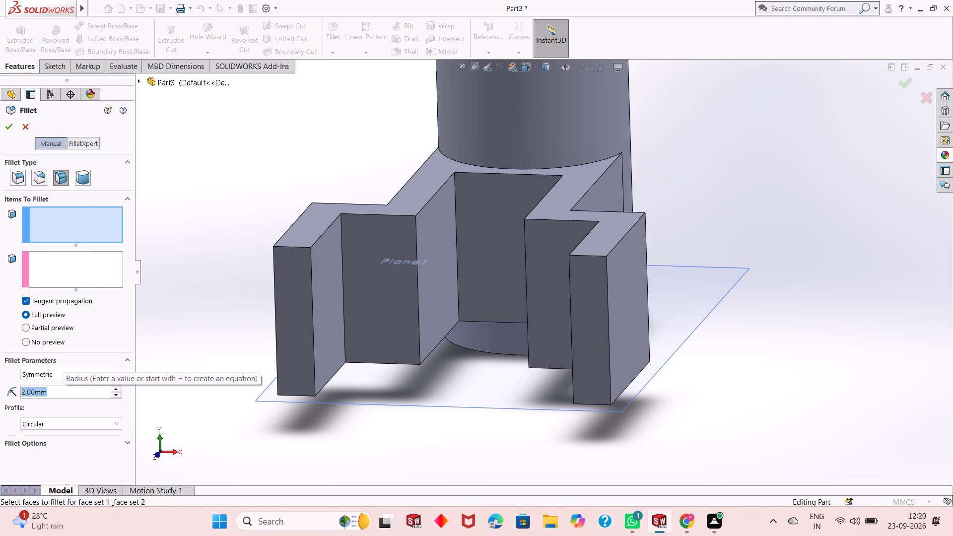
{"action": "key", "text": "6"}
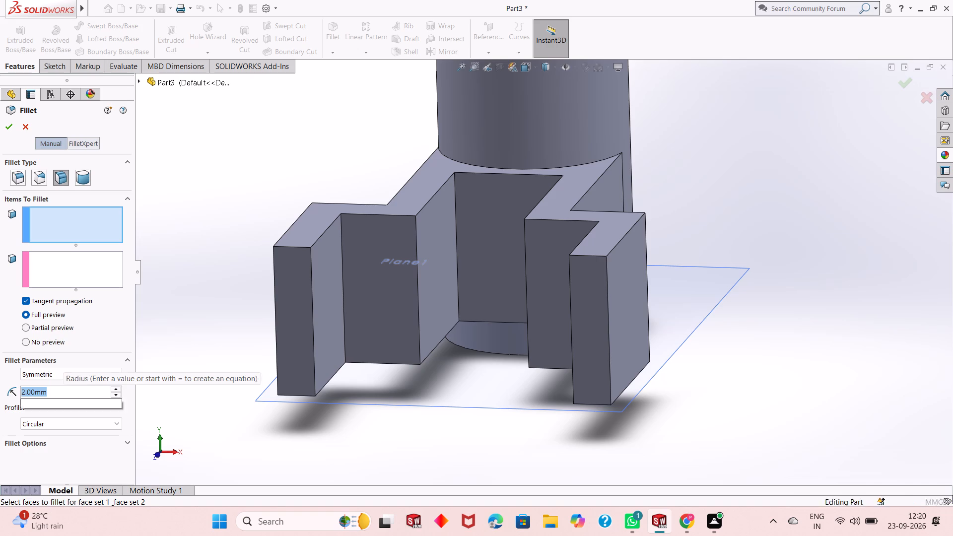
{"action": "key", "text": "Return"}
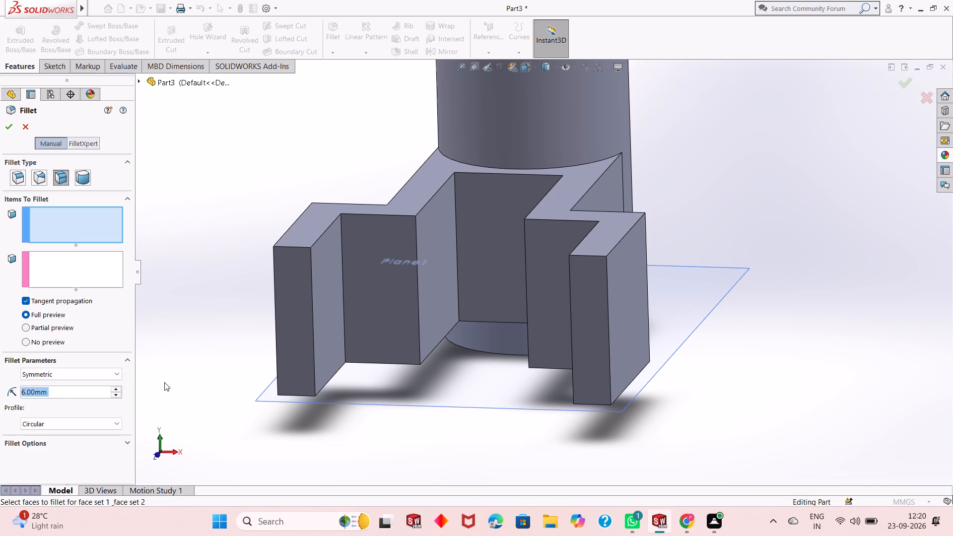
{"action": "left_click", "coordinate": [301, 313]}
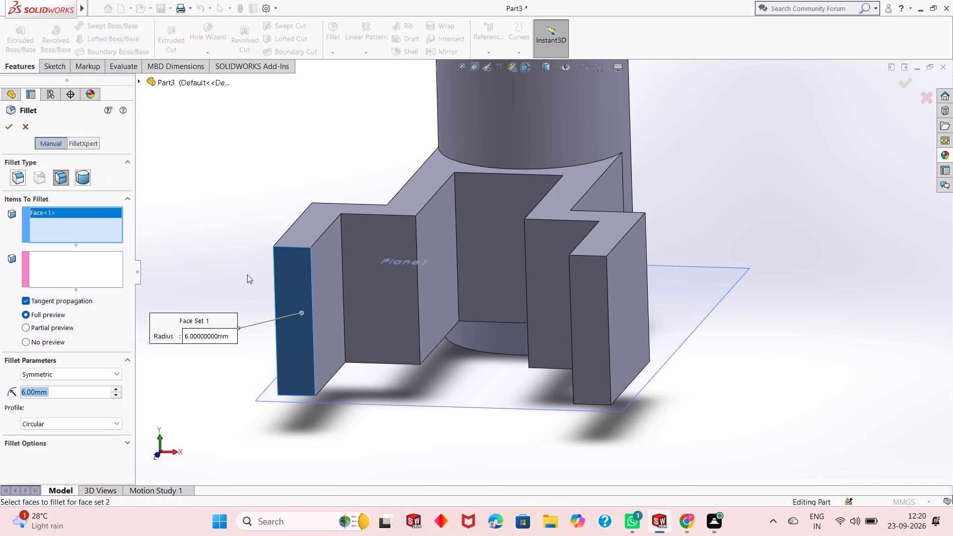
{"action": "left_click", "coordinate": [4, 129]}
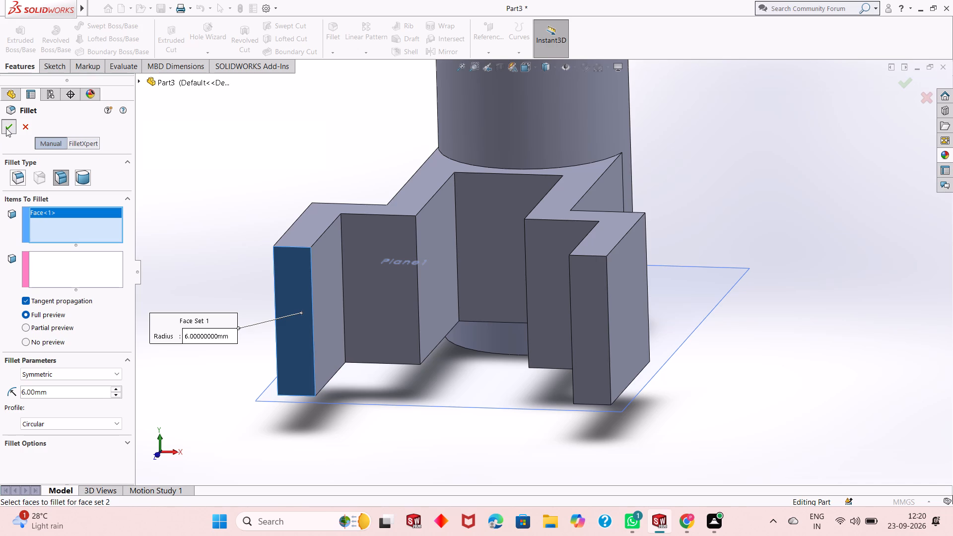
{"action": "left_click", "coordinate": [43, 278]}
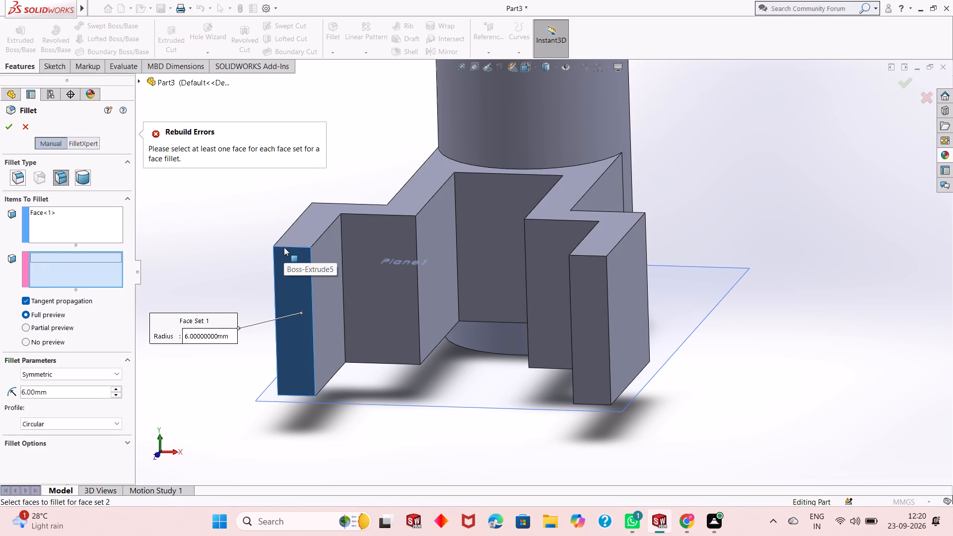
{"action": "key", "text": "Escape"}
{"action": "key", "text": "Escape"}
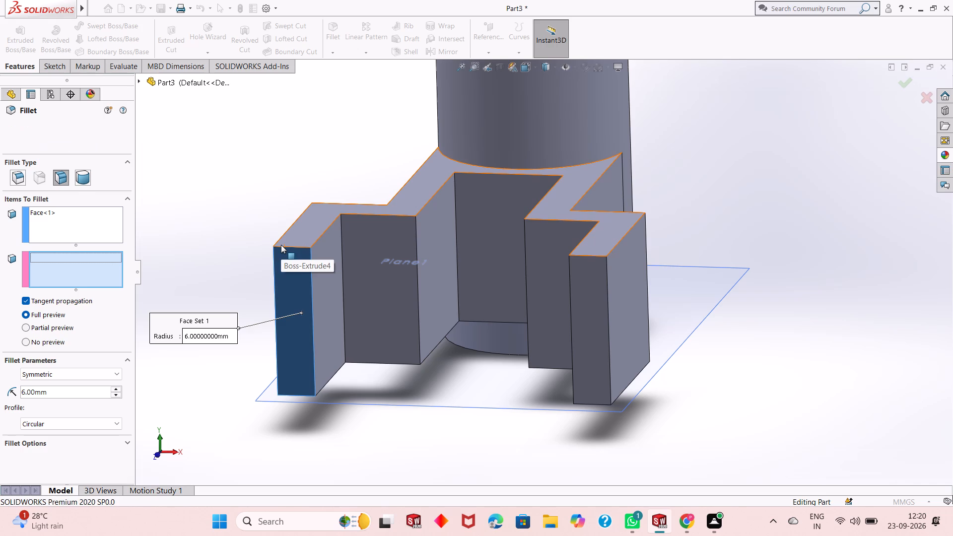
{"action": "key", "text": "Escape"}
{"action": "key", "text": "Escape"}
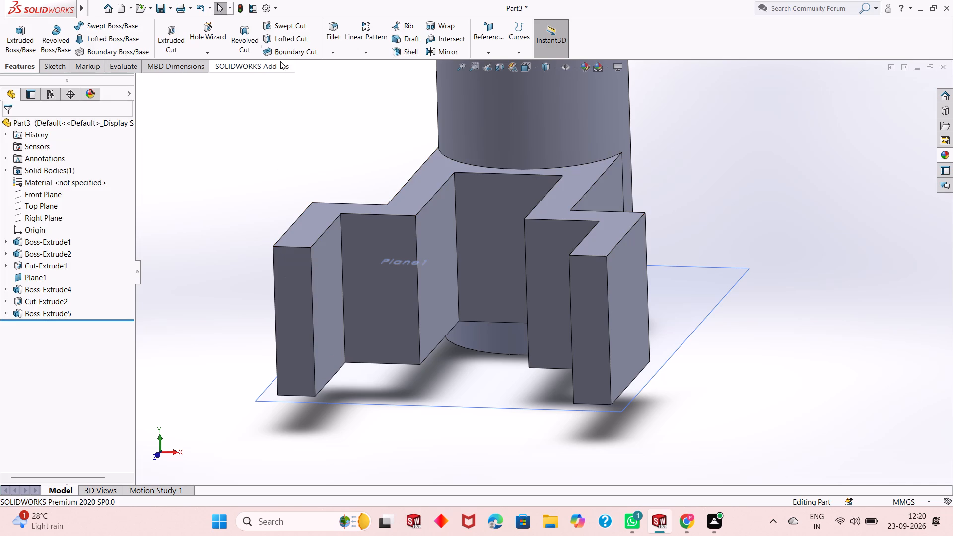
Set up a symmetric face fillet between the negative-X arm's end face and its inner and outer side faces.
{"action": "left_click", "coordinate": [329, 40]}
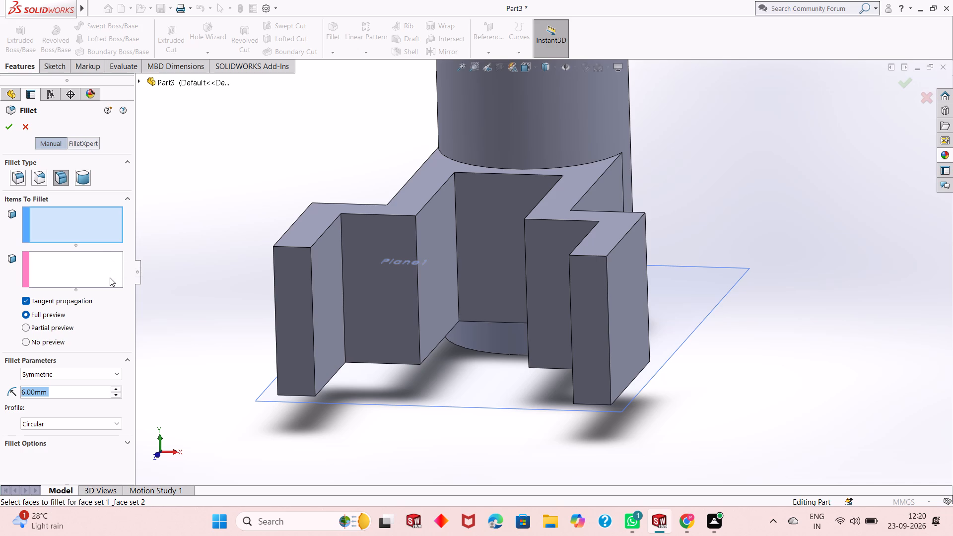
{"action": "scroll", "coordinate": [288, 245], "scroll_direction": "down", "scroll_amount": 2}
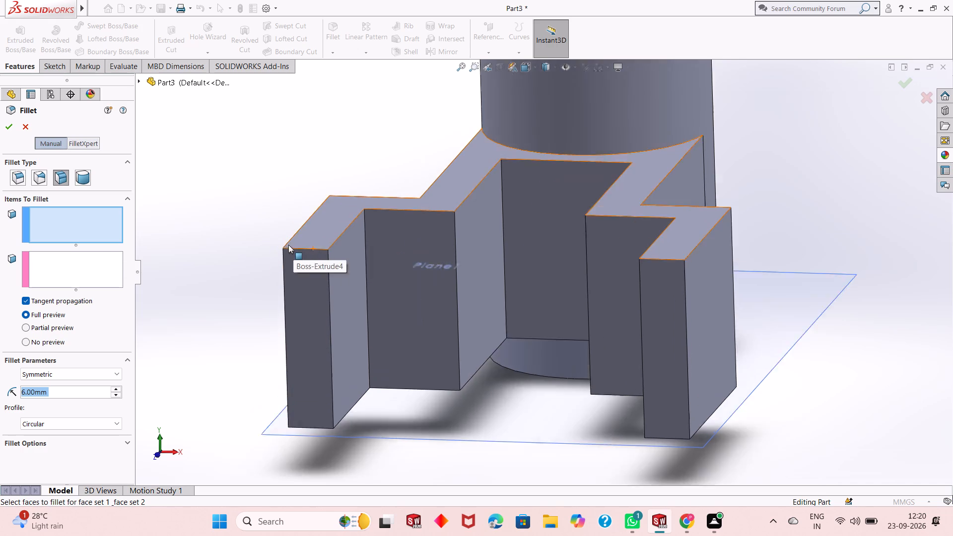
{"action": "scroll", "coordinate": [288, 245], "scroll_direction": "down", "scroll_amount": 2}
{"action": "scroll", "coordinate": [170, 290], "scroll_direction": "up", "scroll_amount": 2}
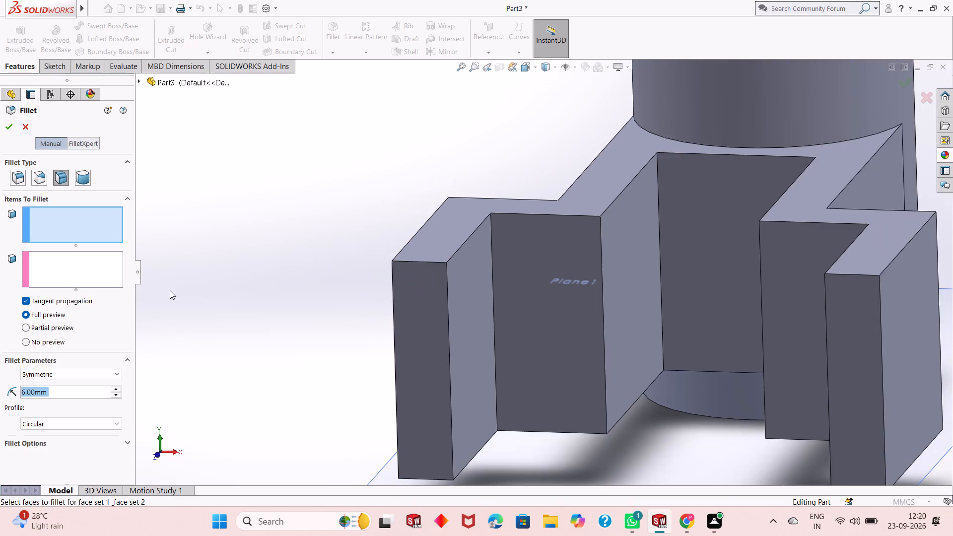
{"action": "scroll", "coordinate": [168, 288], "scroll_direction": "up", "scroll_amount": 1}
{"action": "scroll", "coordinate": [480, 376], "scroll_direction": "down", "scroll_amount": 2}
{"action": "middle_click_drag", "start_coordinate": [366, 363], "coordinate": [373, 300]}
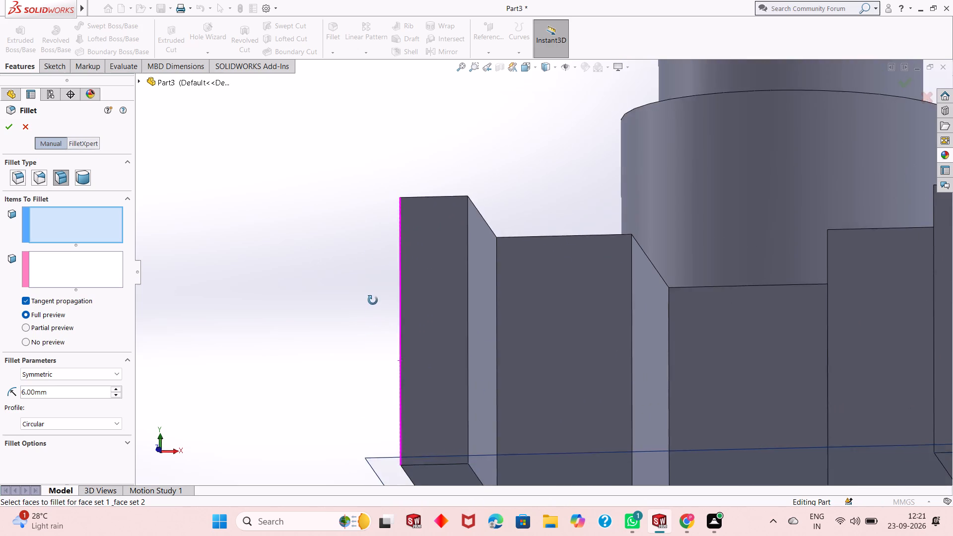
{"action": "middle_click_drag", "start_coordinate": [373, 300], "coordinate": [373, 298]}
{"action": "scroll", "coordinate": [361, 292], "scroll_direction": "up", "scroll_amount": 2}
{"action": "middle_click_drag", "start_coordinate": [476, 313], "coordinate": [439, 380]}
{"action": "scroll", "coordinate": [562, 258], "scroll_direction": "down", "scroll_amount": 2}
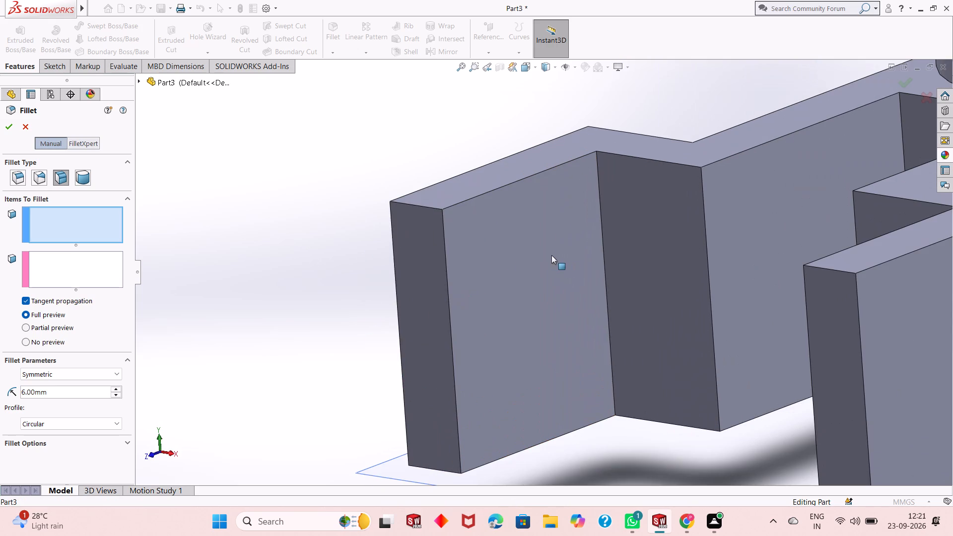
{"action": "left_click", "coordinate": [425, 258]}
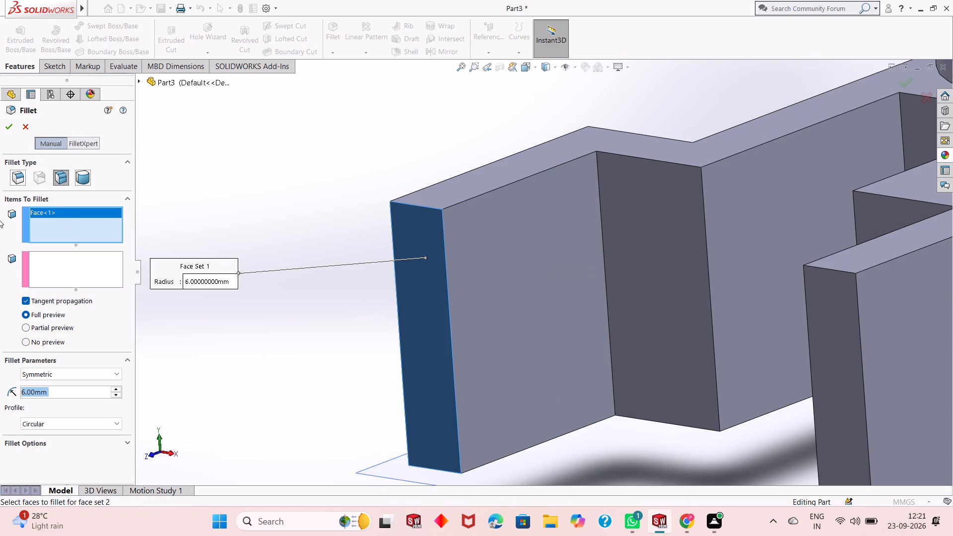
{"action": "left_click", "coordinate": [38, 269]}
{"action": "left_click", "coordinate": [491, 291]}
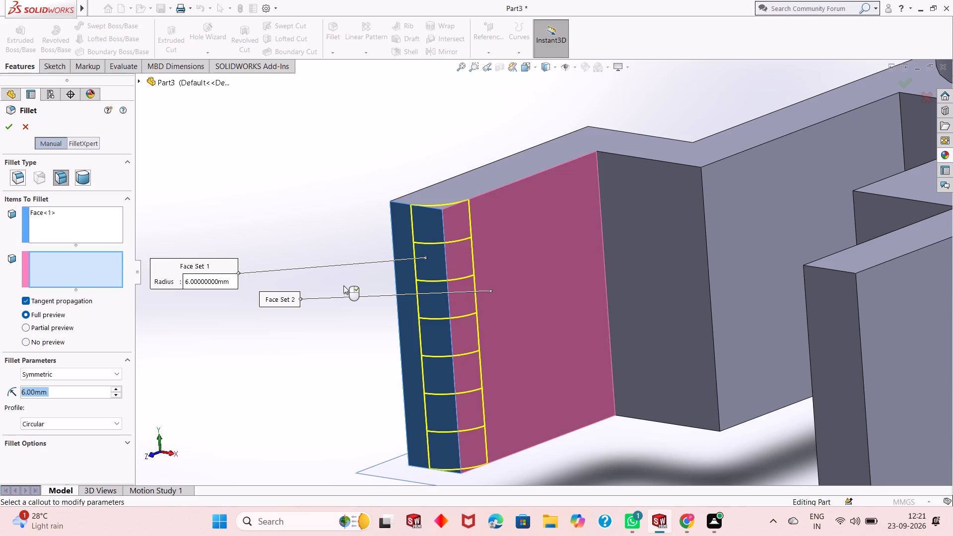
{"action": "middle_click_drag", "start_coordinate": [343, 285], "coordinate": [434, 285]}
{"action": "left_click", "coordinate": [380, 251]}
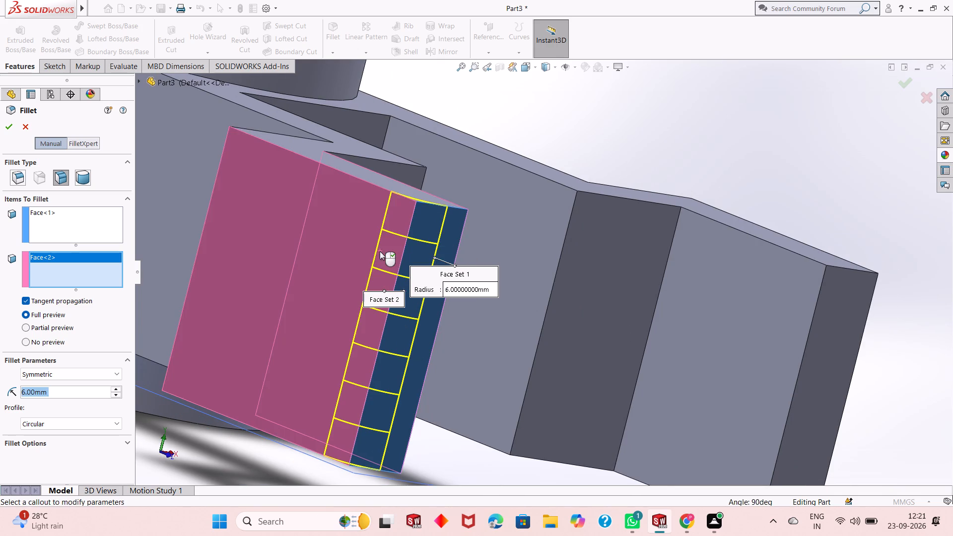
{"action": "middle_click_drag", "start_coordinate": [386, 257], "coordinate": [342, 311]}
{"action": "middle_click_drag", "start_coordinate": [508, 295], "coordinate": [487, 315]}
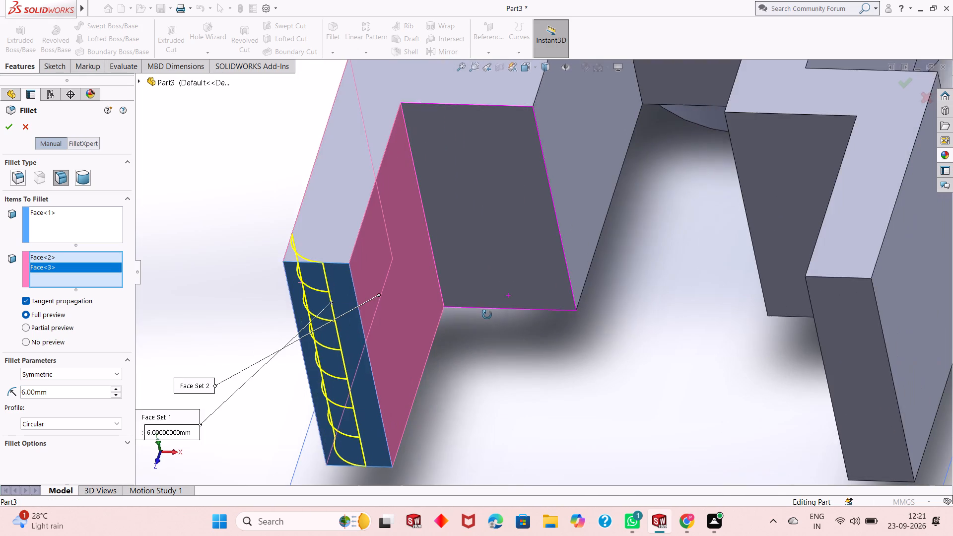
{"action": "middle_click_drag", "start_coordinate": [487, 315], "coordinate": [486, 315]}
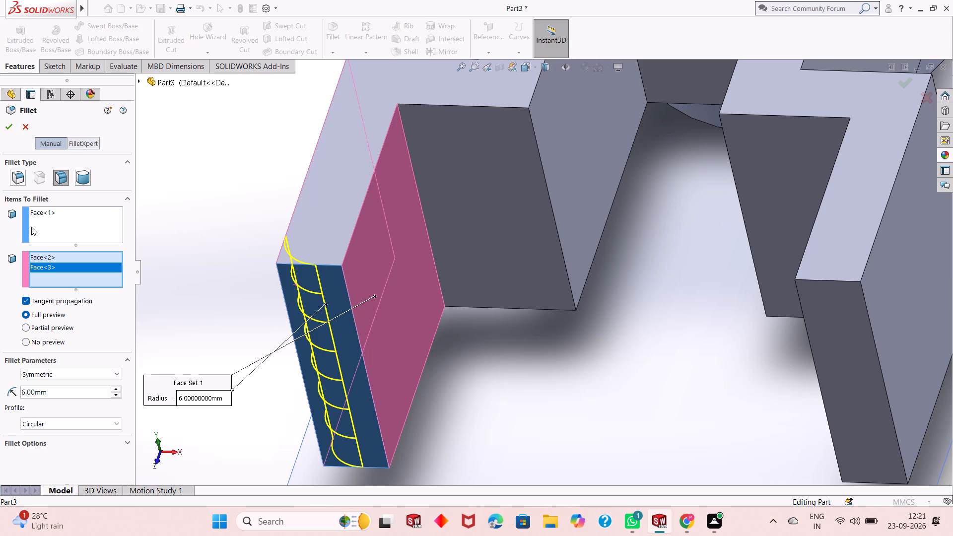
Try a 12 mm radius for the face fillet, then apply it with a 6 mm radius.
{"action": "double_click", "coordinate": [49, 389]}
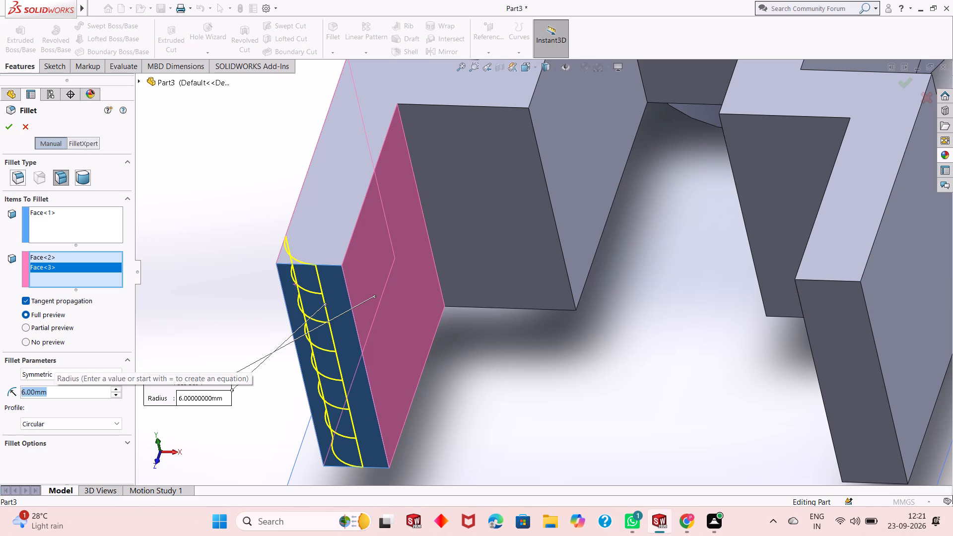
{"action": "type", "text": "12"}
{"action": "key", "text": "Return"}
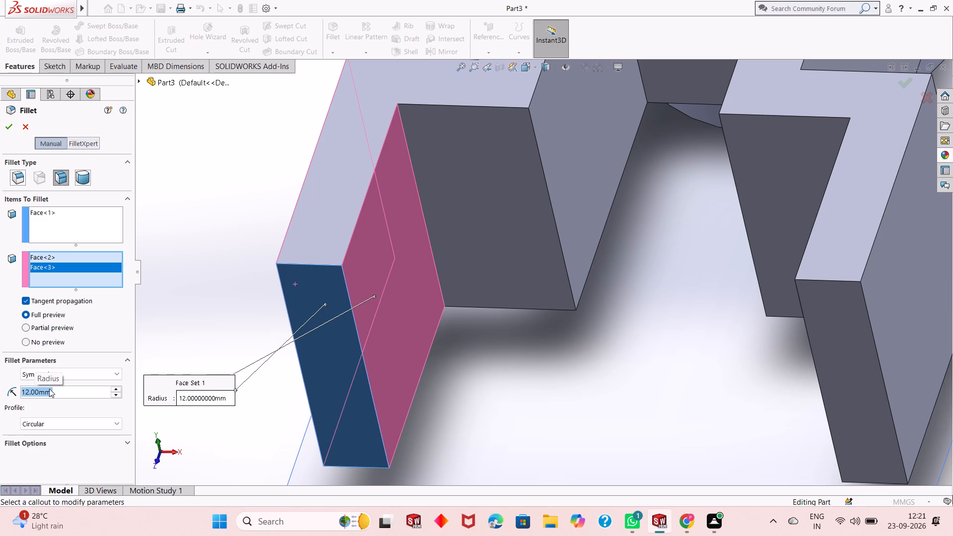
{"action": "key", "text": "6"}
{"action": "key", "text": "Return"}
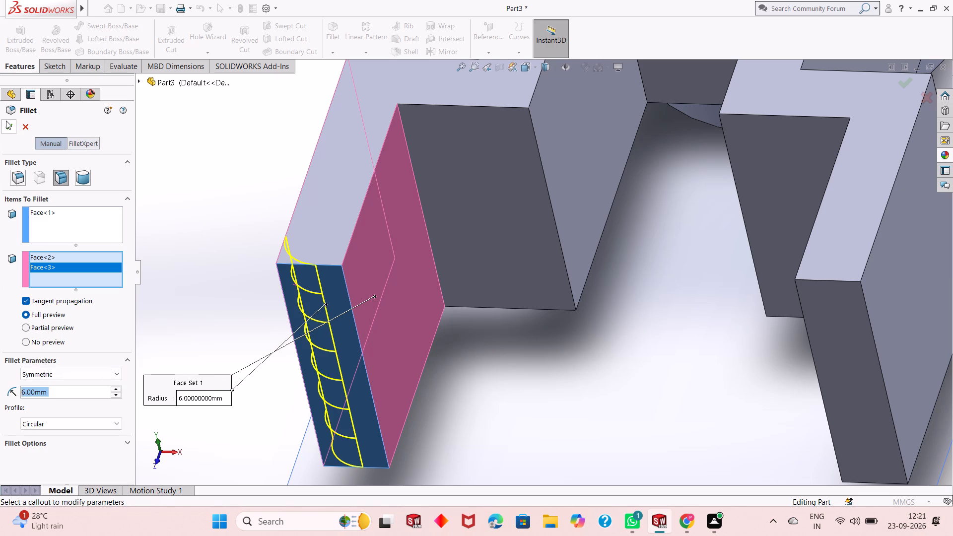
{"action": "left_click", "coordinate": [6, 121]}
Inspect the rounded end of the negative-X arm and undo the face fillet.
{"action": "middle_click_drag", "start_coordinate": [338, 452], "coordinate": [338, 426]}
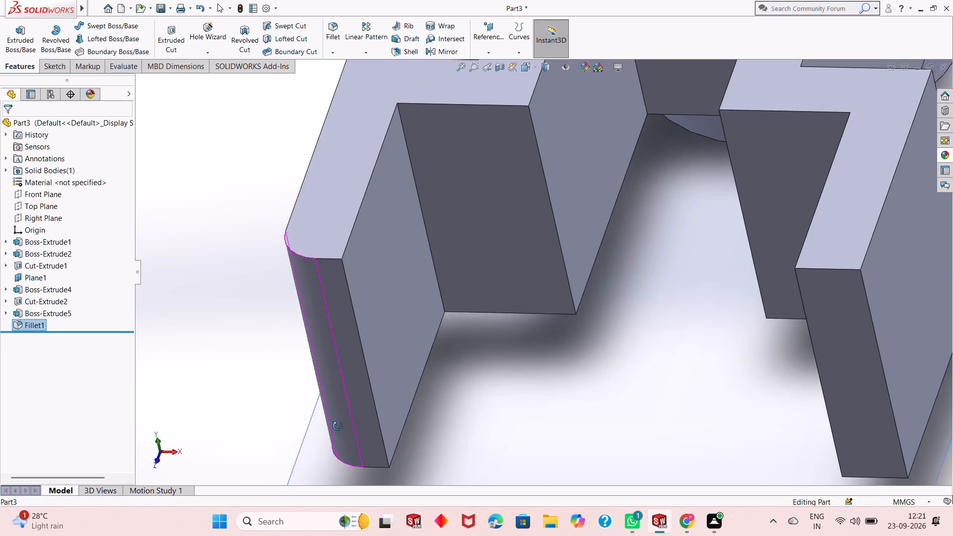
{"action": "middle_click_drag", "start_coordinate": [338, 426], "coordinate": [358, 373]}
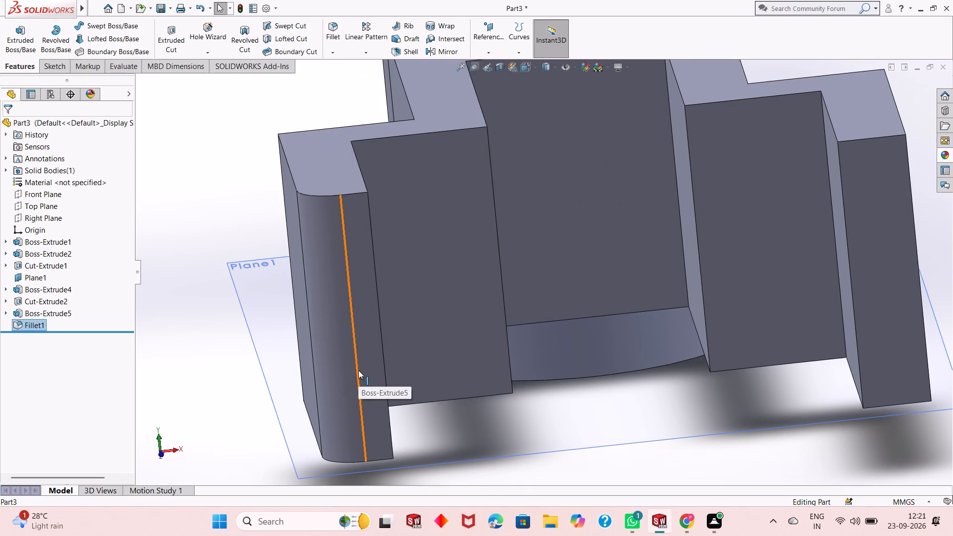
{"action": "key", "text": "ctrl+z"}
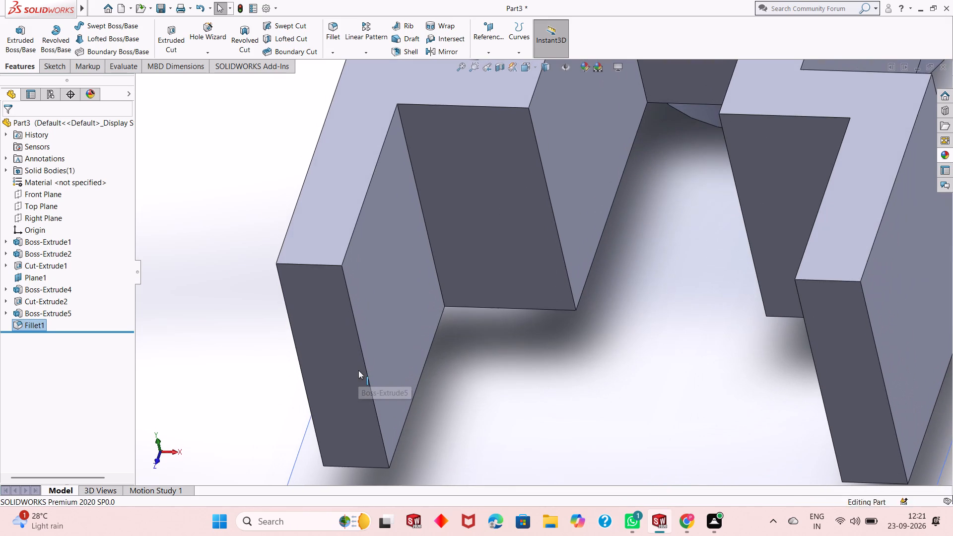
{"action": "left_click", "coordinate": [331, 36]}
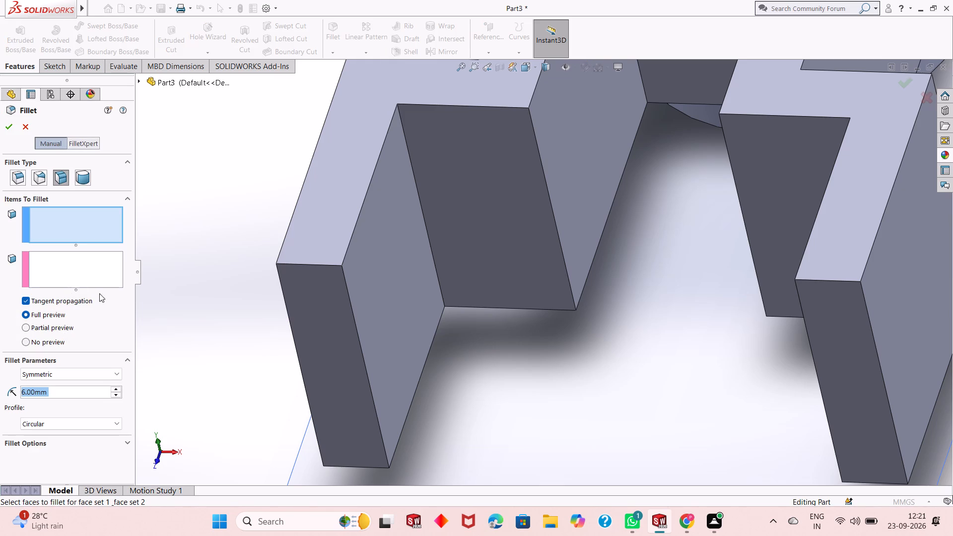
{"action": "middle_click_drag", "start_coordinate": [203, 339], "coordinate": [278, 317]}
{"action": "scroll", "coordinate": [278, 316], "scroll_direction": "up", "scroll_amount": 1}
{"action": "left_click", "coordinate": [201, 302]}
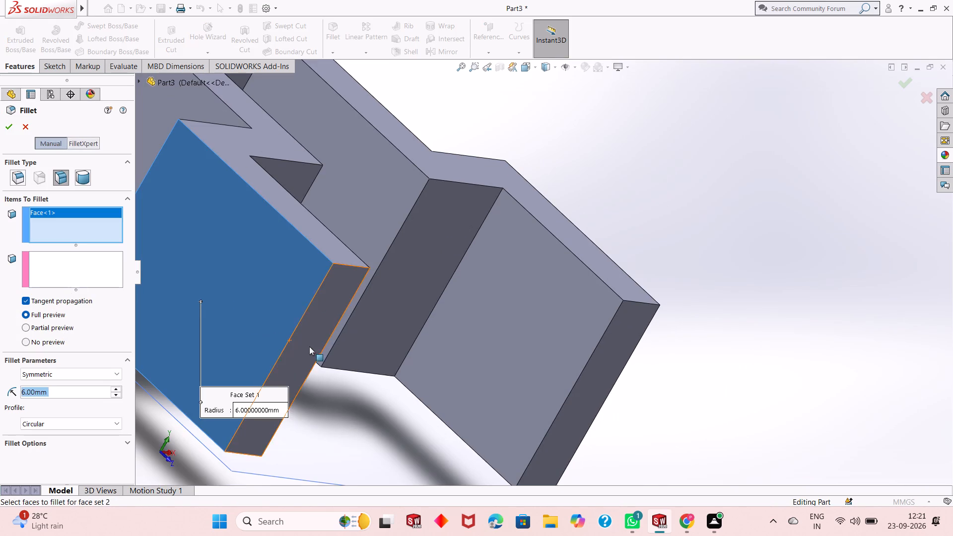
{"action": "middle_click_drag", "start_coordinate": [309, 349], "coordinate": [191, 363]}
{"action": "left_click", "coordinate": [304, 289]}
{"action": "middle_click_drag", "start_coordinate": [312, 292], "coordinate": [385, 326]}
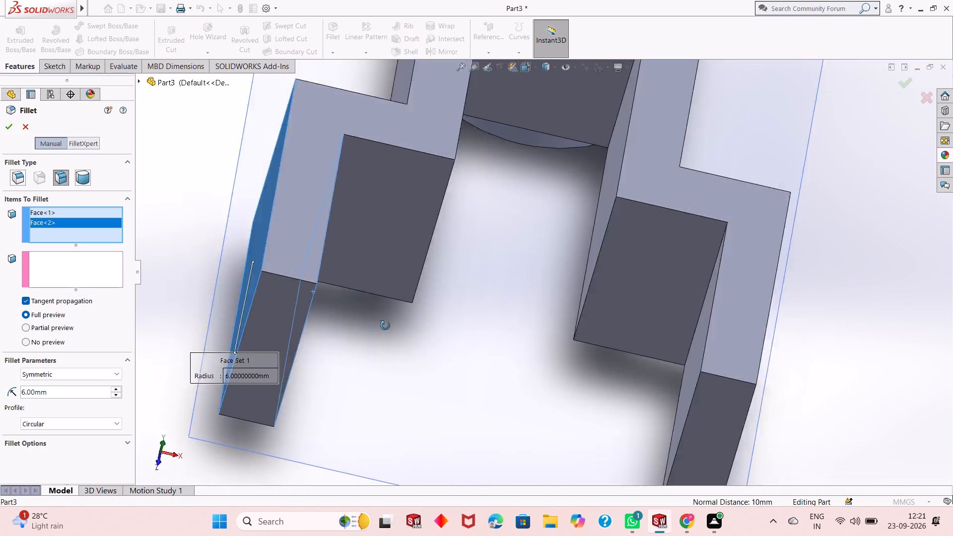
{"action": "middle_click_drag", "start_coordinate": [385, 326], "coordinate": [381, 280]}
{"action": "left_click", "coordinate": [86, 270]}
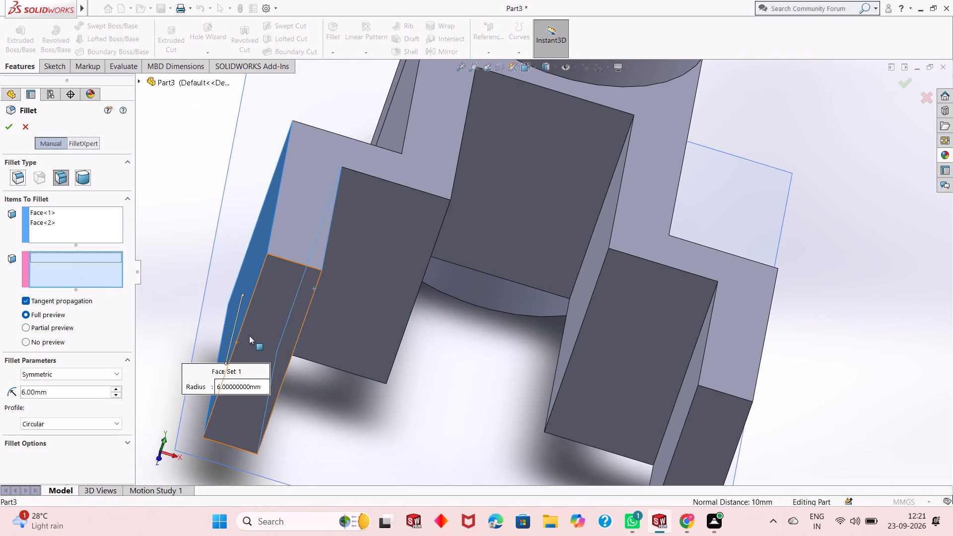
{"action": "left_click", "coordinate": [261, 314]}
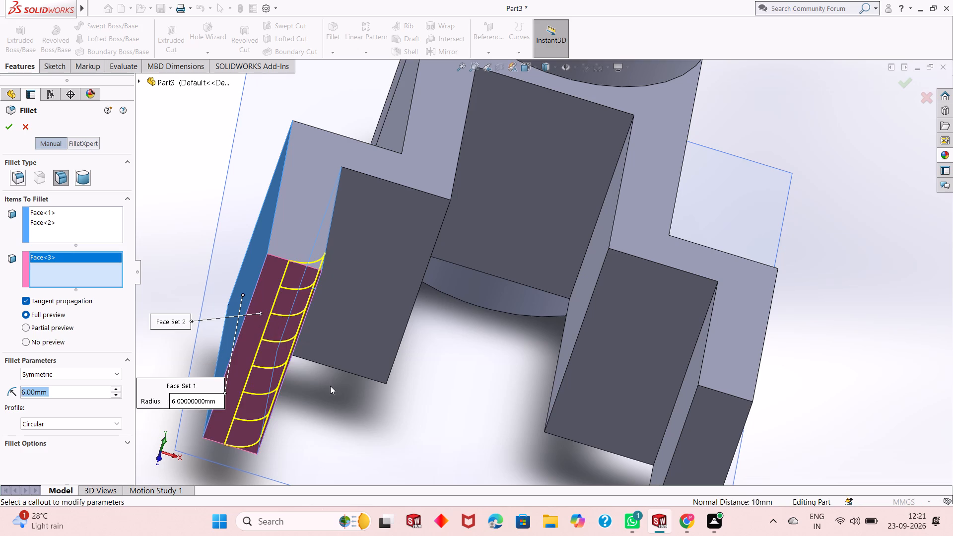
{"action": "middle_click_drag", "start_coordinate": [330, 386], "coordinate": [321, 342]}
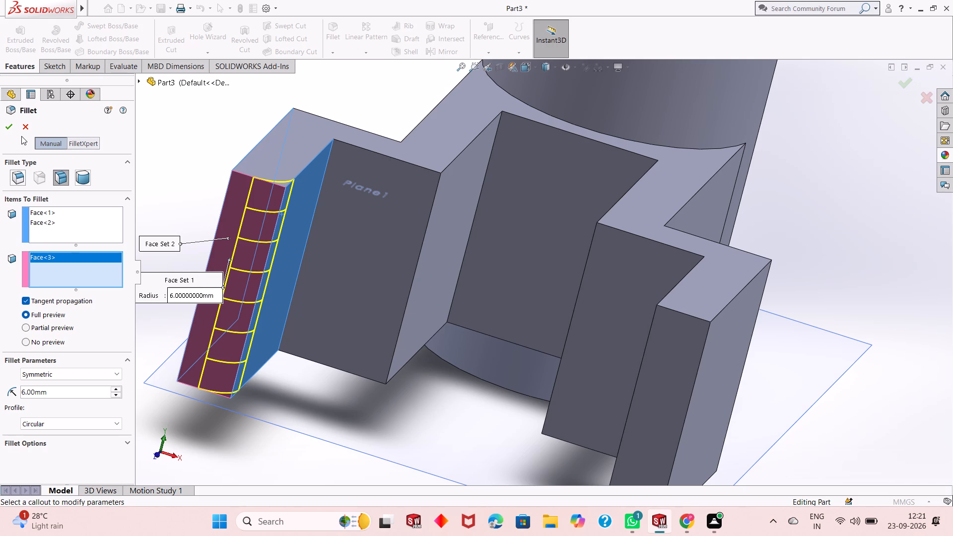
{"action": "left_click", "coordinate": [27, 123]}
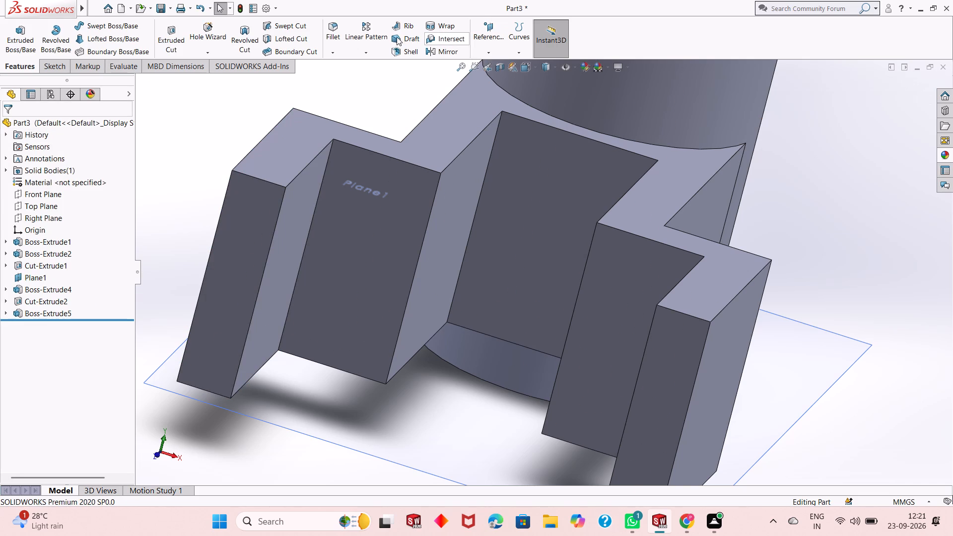
Apply a full round fillet to the negative-X arm, with its end face as centre and its inner and outer faces as sides.
{"action": "left_click", "coordinate": [332, 23]}
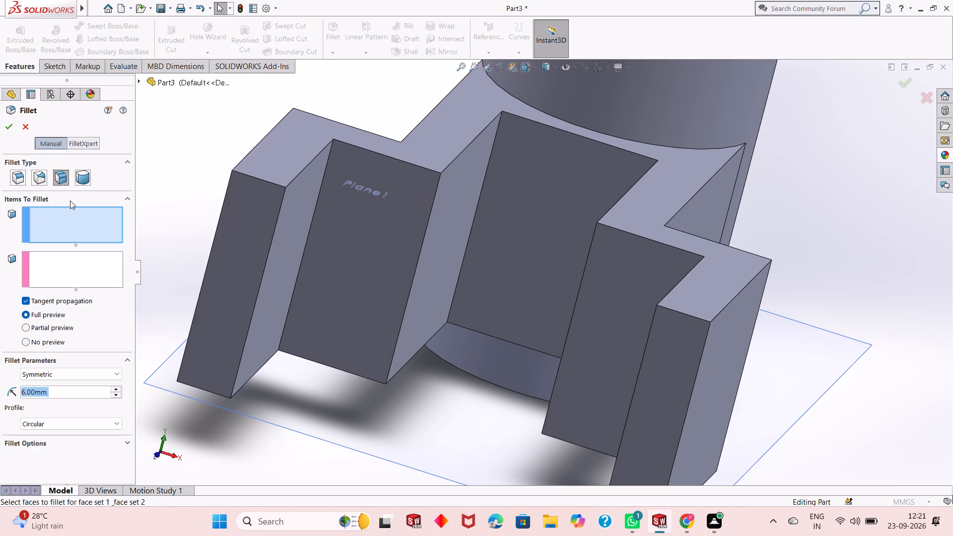
{"action": "left_click", "coordinate": [79, 181]}
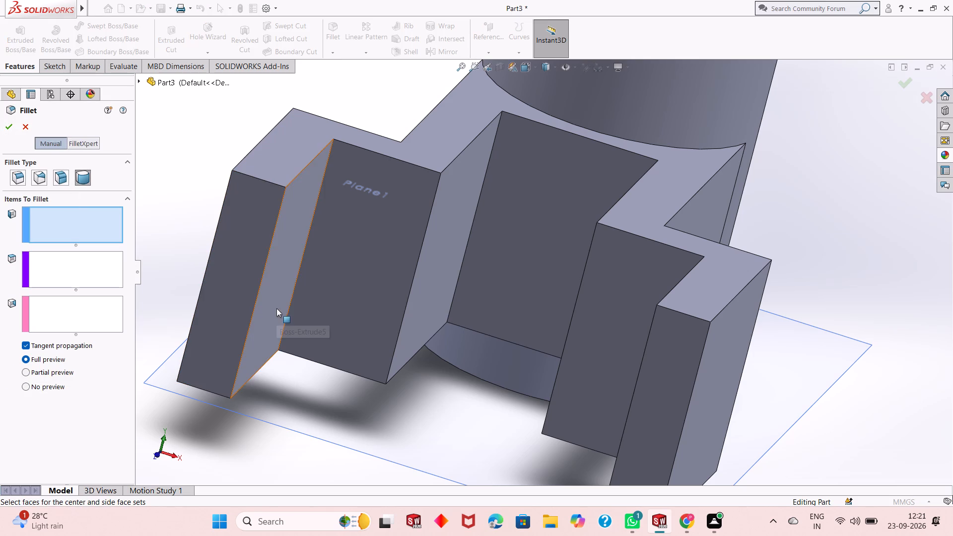
{"action": "left_click", "coordinate": [276, 305]}
{"action": "left_click", "coordinate": [108, 260]}
{"action": "left_click", "coordinate": [229, 280]}
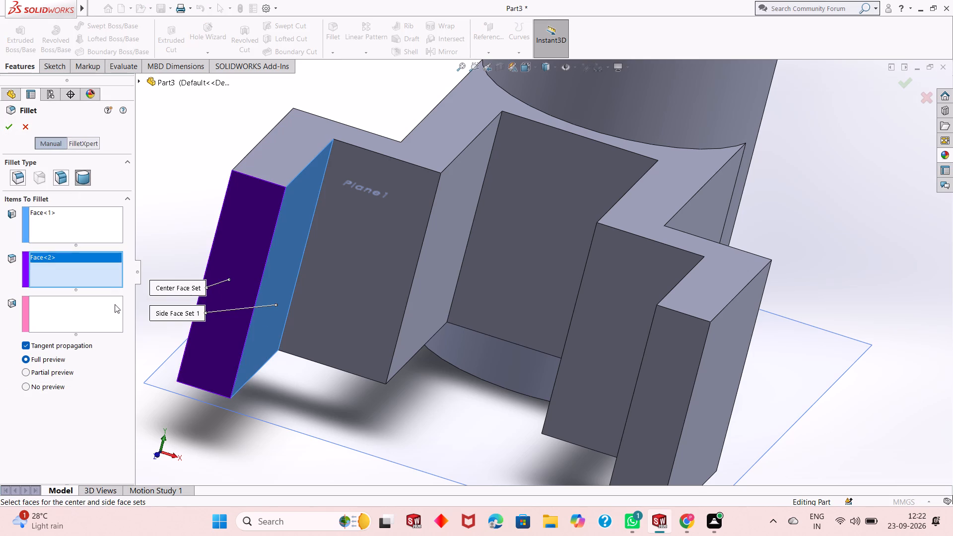
{"action": "left_click", "coordinate": [104, 312]}
{"action": "middle_click_drag", "start_coordinate": [173, 314], "coordinate": [293, 330]}
{"action": "left_click", "coordinate": [225, 265]}
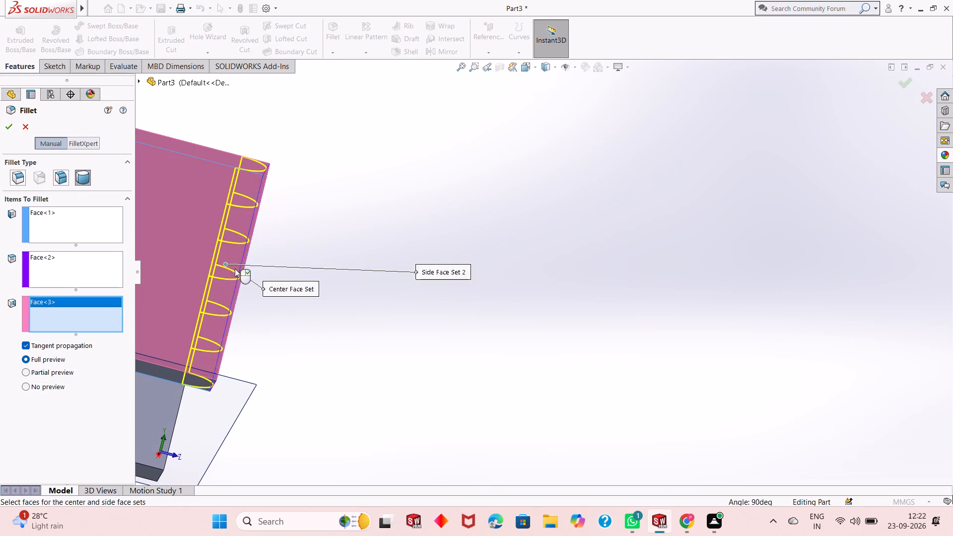
{"action": "middle_click_drag", "start_coordinate": [300, 285], "coordinate": [227, 340]}
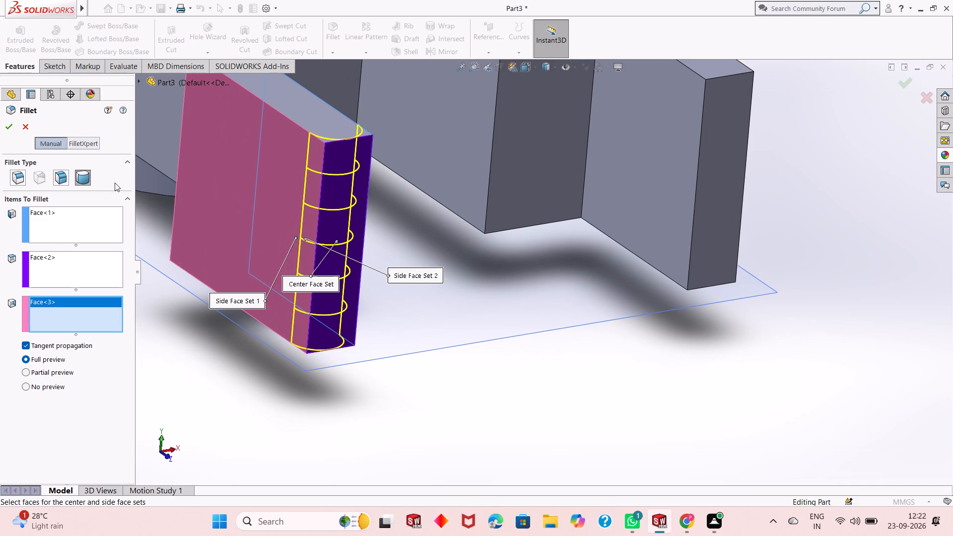
{"action": "left_click", "coordinate": [3, 126]}
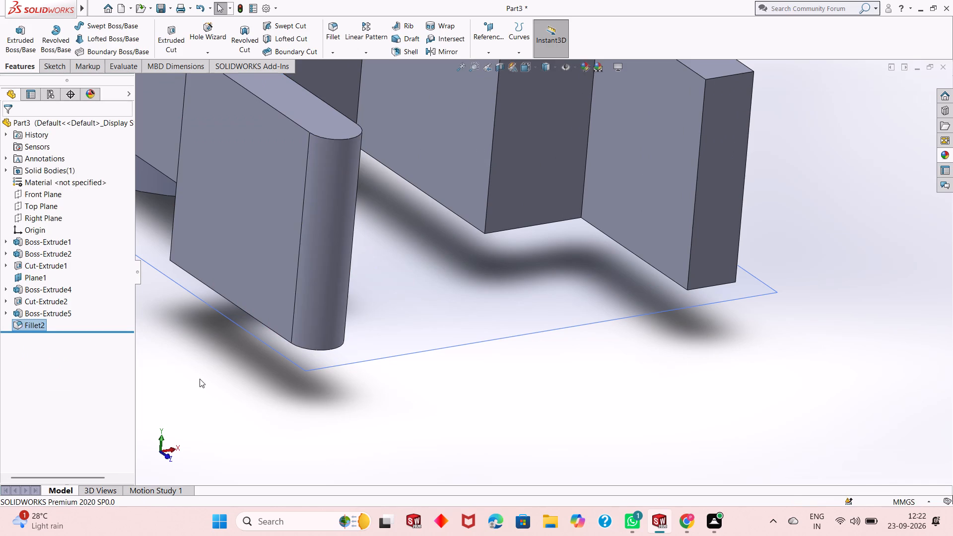
Examine the rounded end of the negative-X arm and the opposite square-ended arm from several angles.
{"action": "left_click", "coordinate": [200, 379]}
{"action": "scroll", "coordinate": [228, 353], "scroll_direction": "up", "scroll_amount": 2}
{"action": "middle_click_drag", "start_coordinate": [322, 333], "coordinate": [272, 286]}
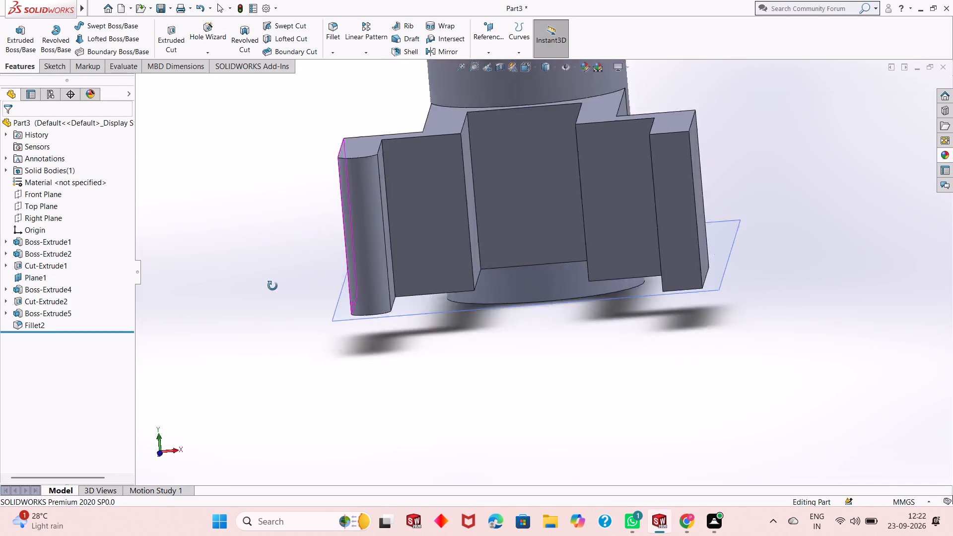
{"action": "middle_click_drag", "start_coordinate": [272, 286], "coordinate": [253, 359]}
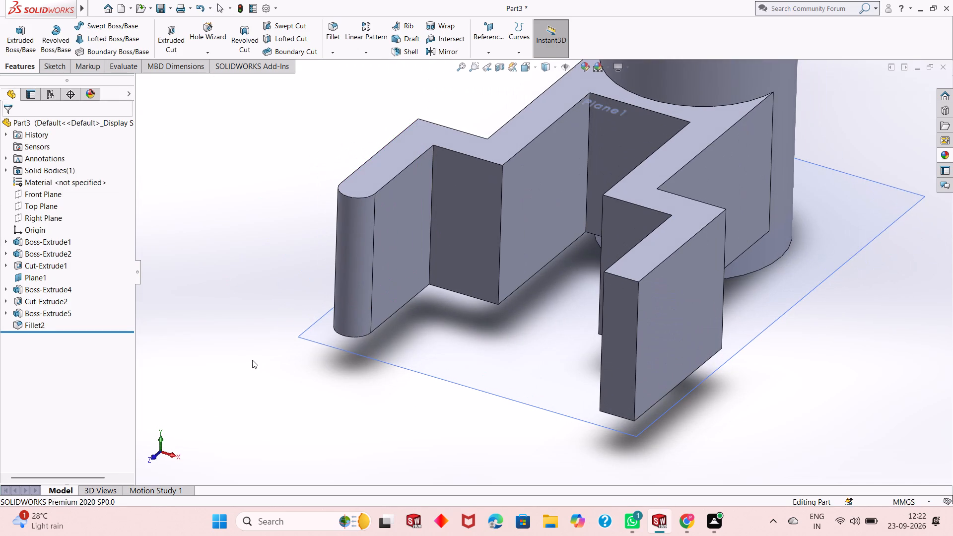
{"action": "middle_click_drag", "start_coordinate": [320, 281], "coordinate": [300, 378]}
{"action": "scroll", "coordinate": [350, 183], "scroll_direction": "down", "scroll_amount": 2}
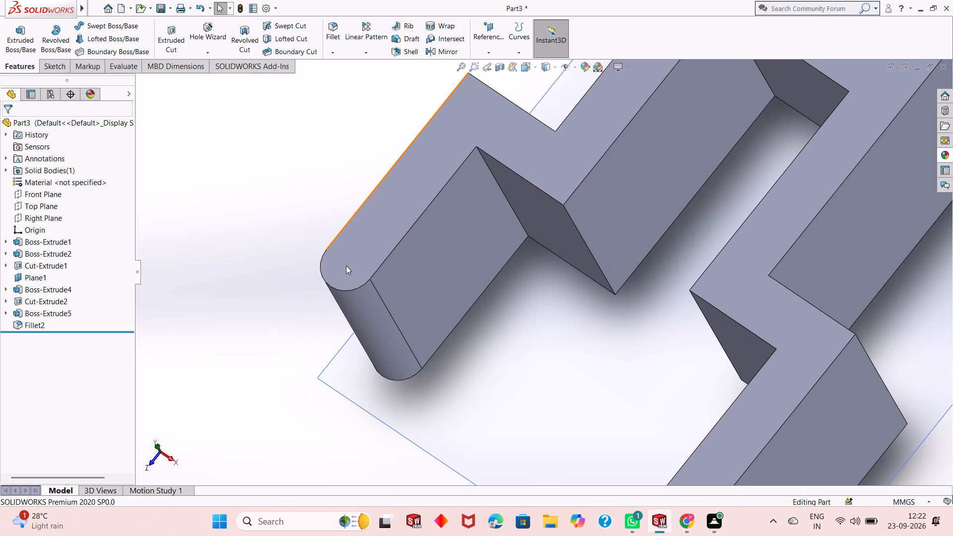
{"action": "scroll", "coordinate": [339, 292], "scroll_direction": "up", "scroll_amount": 2}
{"action": "middle_click_drag", "start_coordinate": [281, 384], "coordinate": [311, 296]}
{"action": "scroll", "coordinate": [310, 303], "scroll_direction": "up", "scroll_amount": 2}
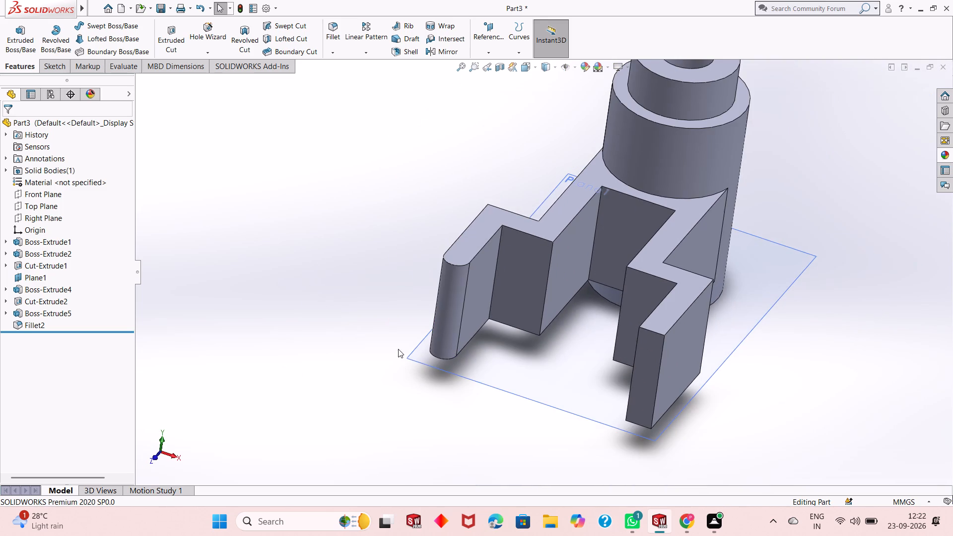
{"action": "middle_click_drag", "start_coordinate": [534, 403], "coordinate": [473, 420]}
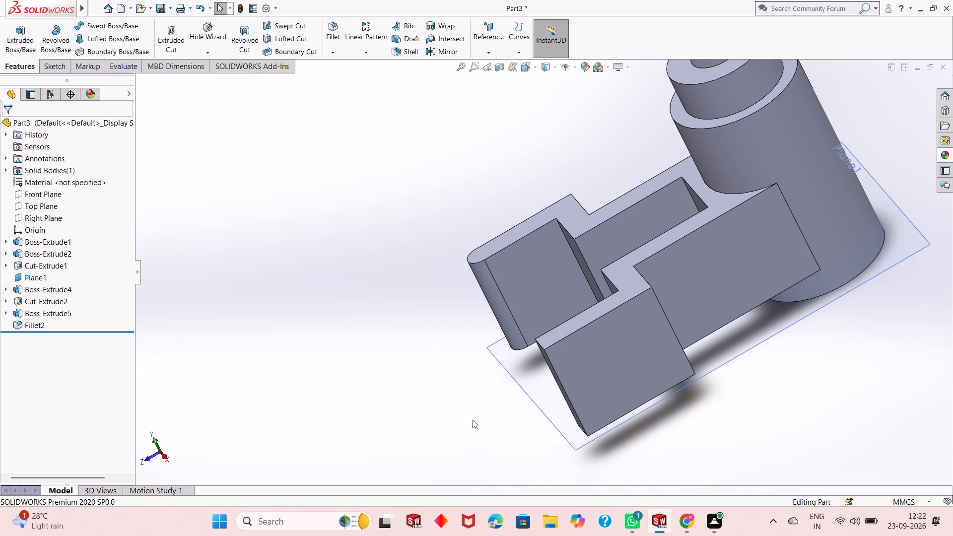
{"action": "middle_click_drag", "start_coordinate": [473, 420], "coordinate": [485, 412]}
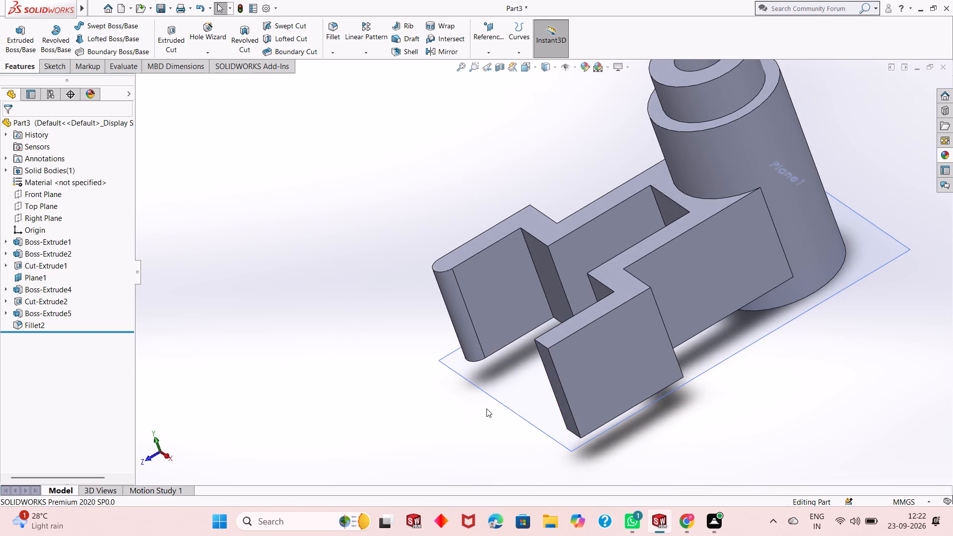
Examine the rounded end of the negative-X arm and the square-ended positive-X arm from several angles and distances.
{"action": "scroll", "coordinate": [487, 408], "scroll_direction": "up", "scroll_amount": 2}
{"action": "scroll", "coordinate": [602, 351], "scroll_direction": "down", "scroll_amount": 6}
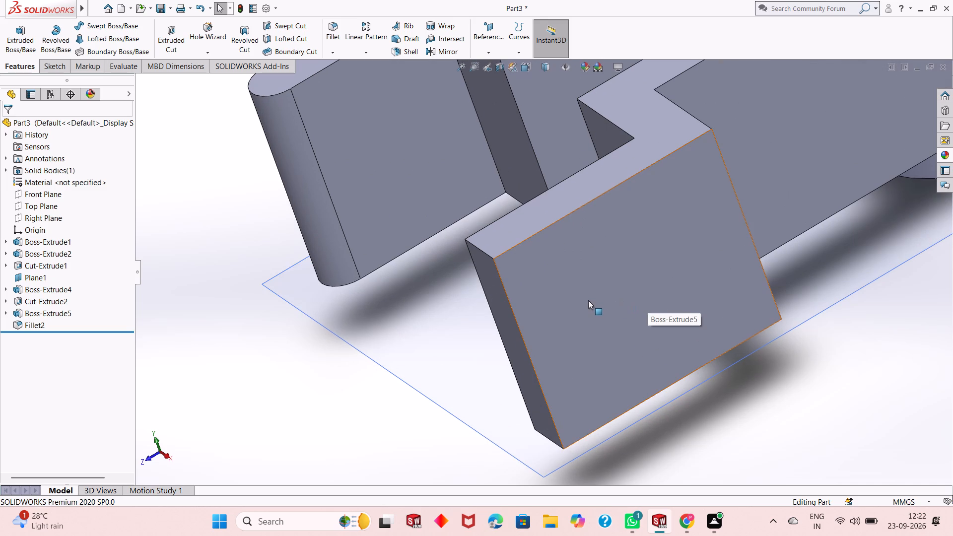
{"action": "scroll", "coordinate": [480, 271], "scroll_direction": "up", "scroll_amount": 1}
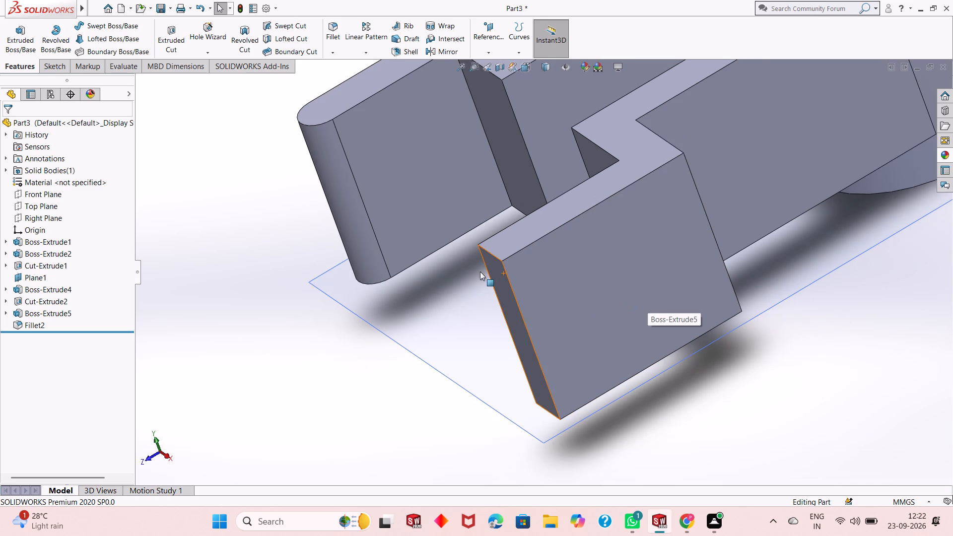
{"action": "scroll", "coordinate": [344, 153], "scroll_direction": "down", "scroll_amount": 3}
{"action": "scroll", "coordinate": [369, 181], "scroll_direction": "up", "scroll_amount": 2}
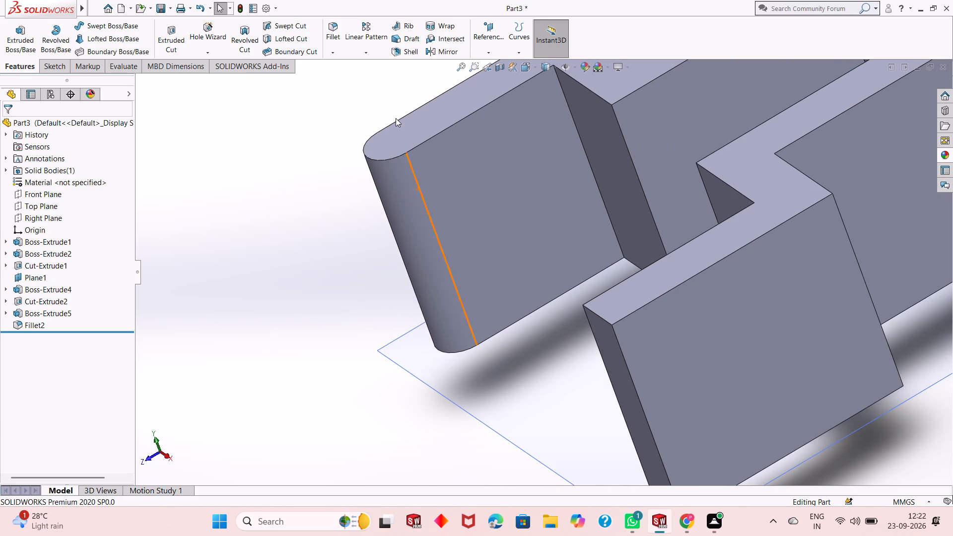
{"action": "scroll", "coordinate": [436, 118], "scroll_direction": "down", "scroll_amount": 1}
{"action": "scroll", "coordinate": [470, 230], "scroll_direction": "up", "scroll_amount": 4}
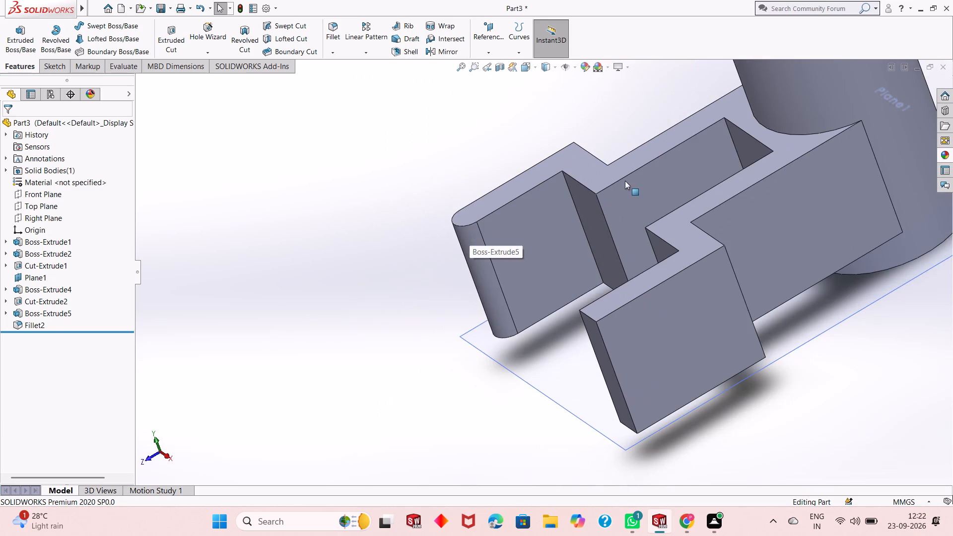
{"action": "scroll", "coordinate": [621, 181], "scroll_direction": "down", "scroll_amount": 2}
{"action": "scroll", "coordinate": [409, 230], "scroll_direction": "down", "scroll_amount": 1}
{"action": "middle_click_drag", "start_coordinate": [454, 318], "coordinate": [478, 276]}
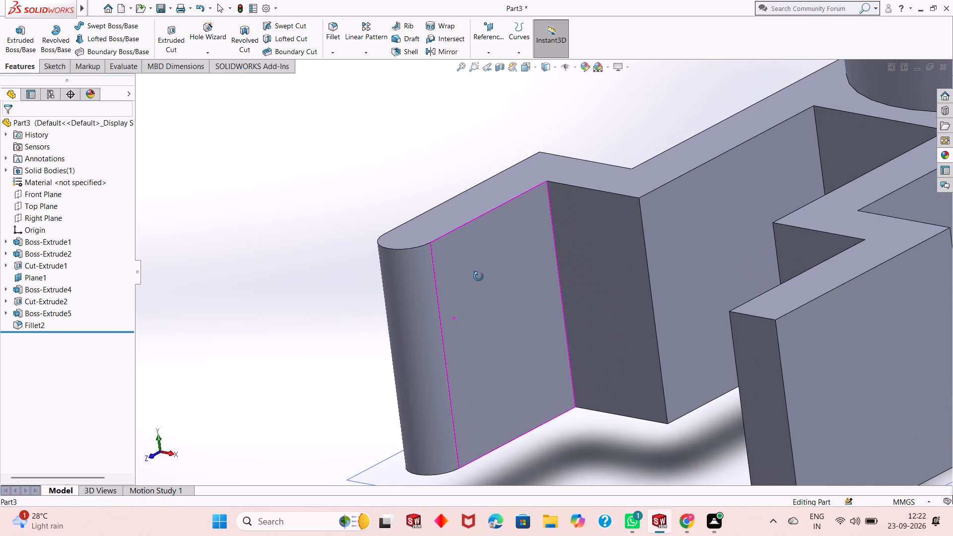
{"action": "middle_click_drag", "start_coordinate": [478, 276], "coordinate": [451, 295]}
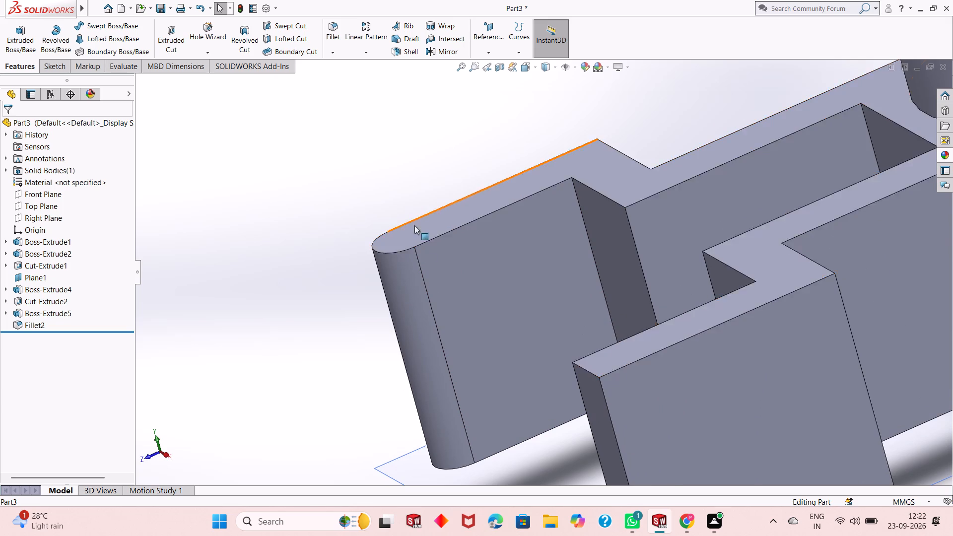
{"action": "middle_click_drag", "start_coordinate": [420, 236], "coordinate": [431, 270]}
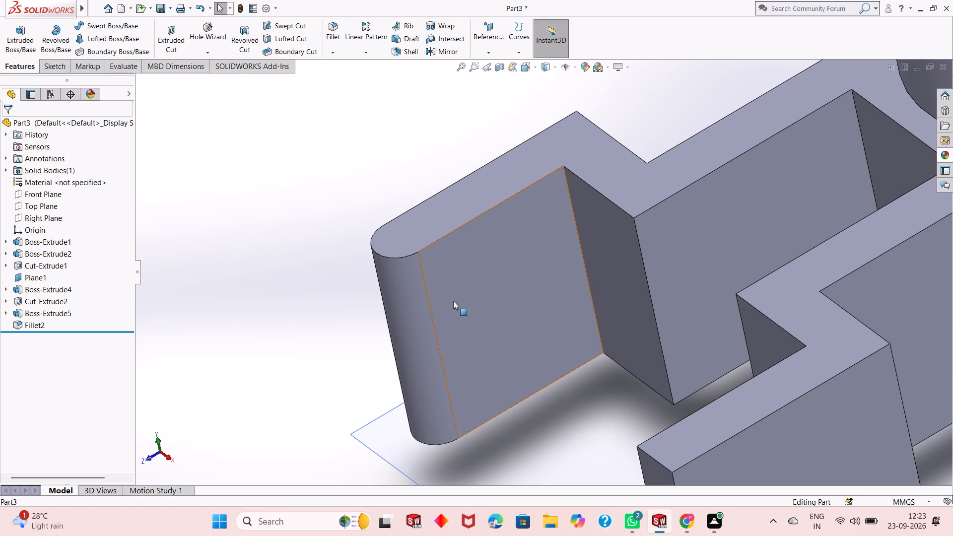
{"action": "scroll", "coordinate": [455, 302], "scroll_direction": "up", "scroll_amount": 2}
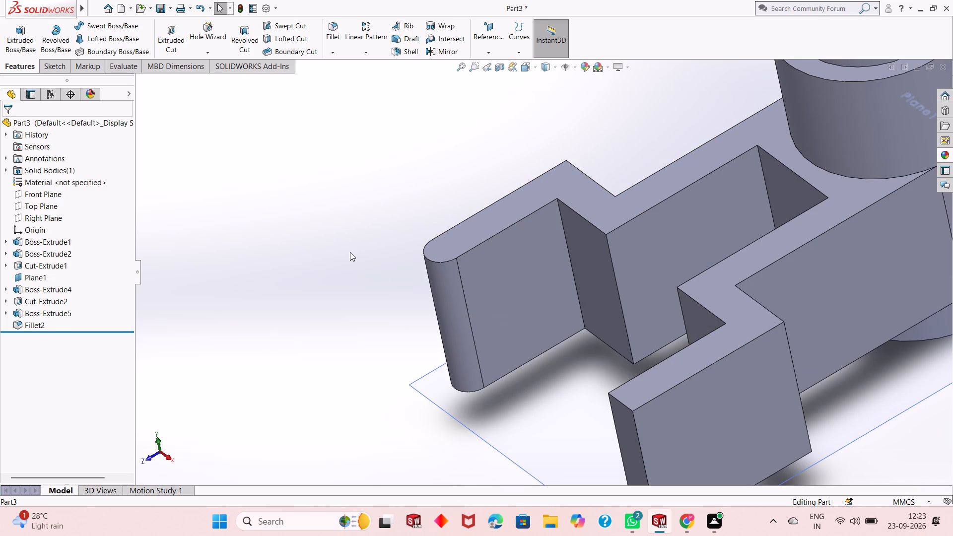
Undo the full round fillet and the arm extrusion, going back into the arm profile sketch.
{"action": "key", "text": "ctrl+z"}
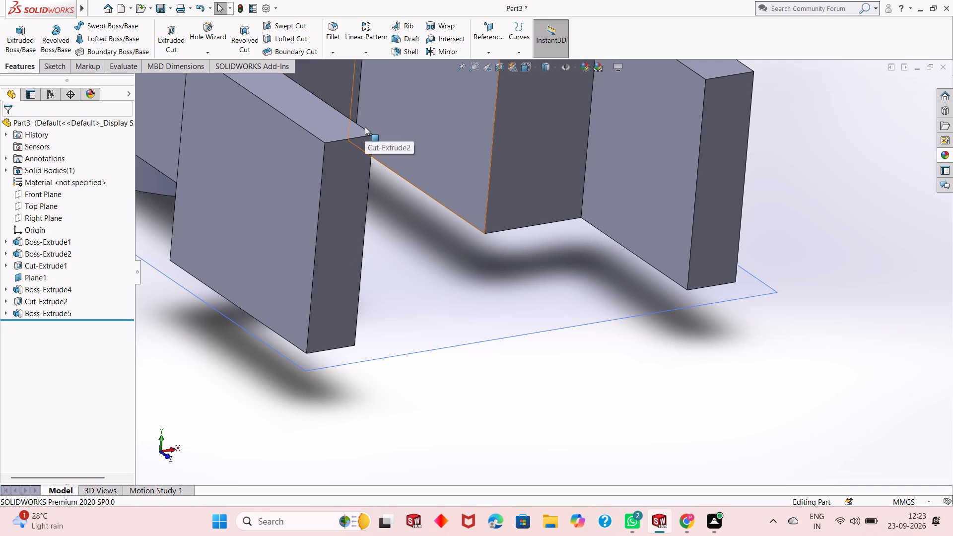
{"action": "key", "text": "ctrl+z"}
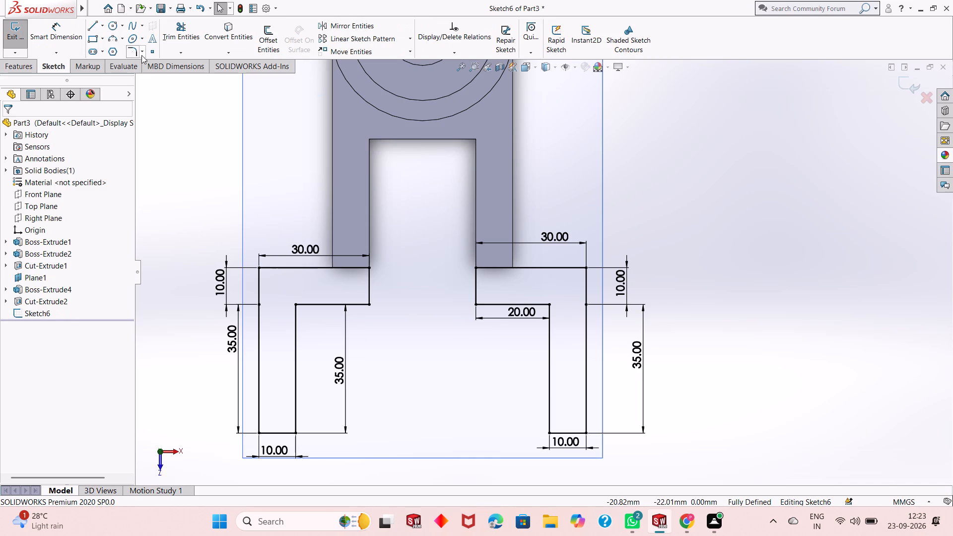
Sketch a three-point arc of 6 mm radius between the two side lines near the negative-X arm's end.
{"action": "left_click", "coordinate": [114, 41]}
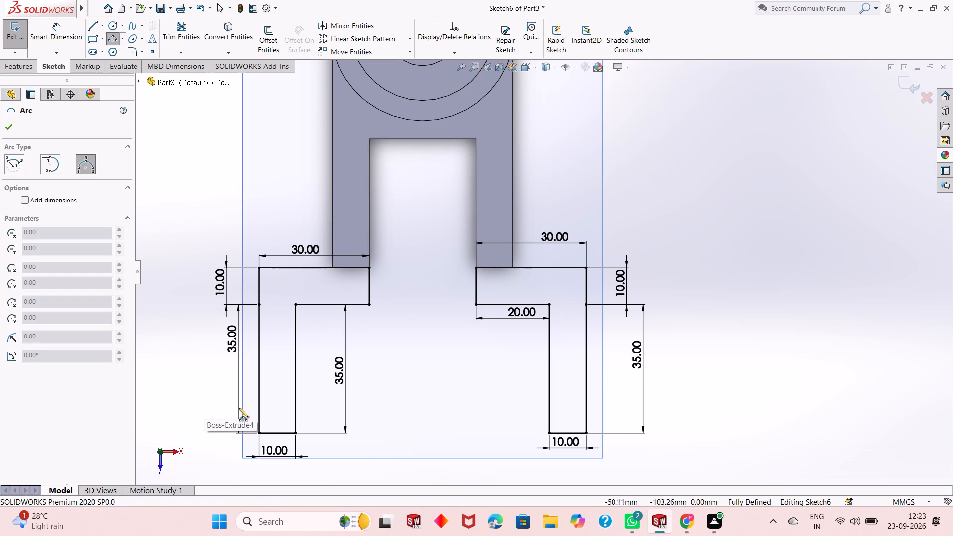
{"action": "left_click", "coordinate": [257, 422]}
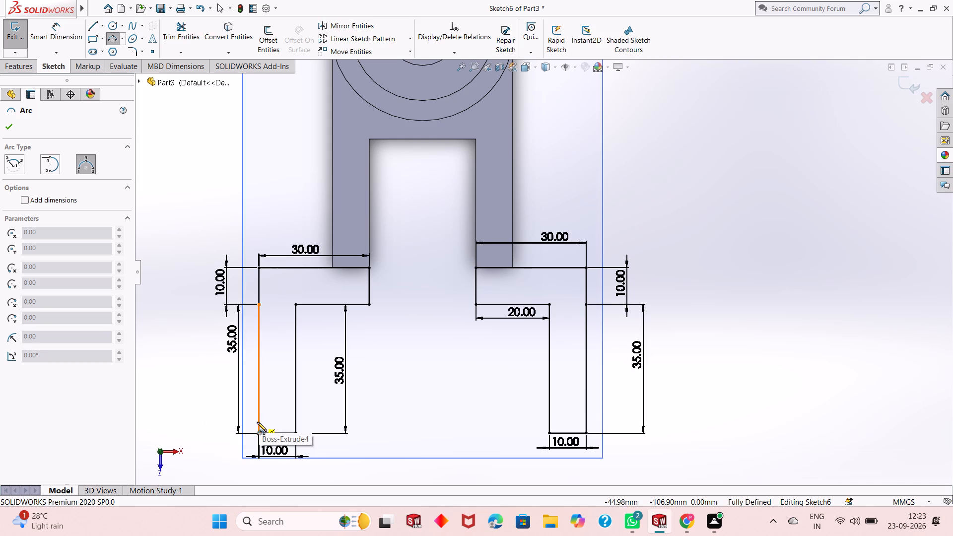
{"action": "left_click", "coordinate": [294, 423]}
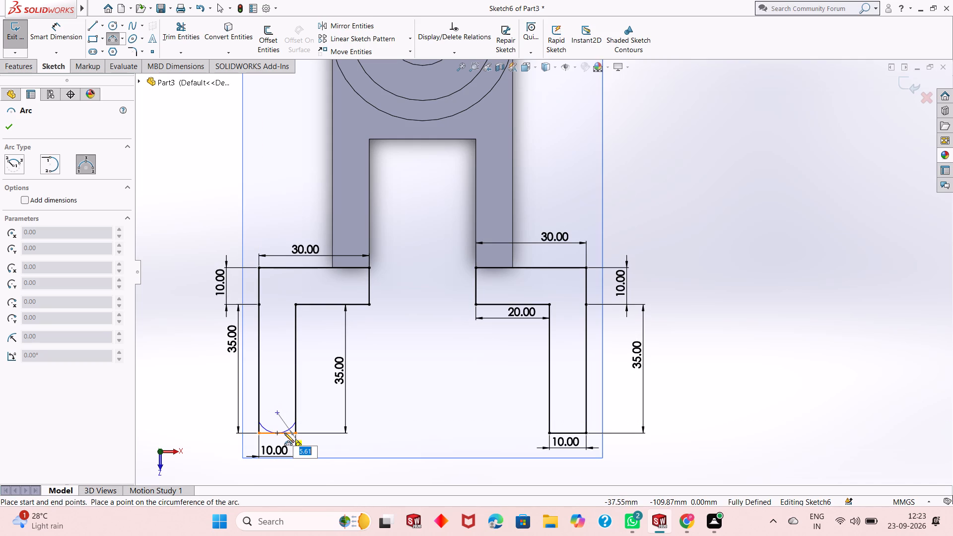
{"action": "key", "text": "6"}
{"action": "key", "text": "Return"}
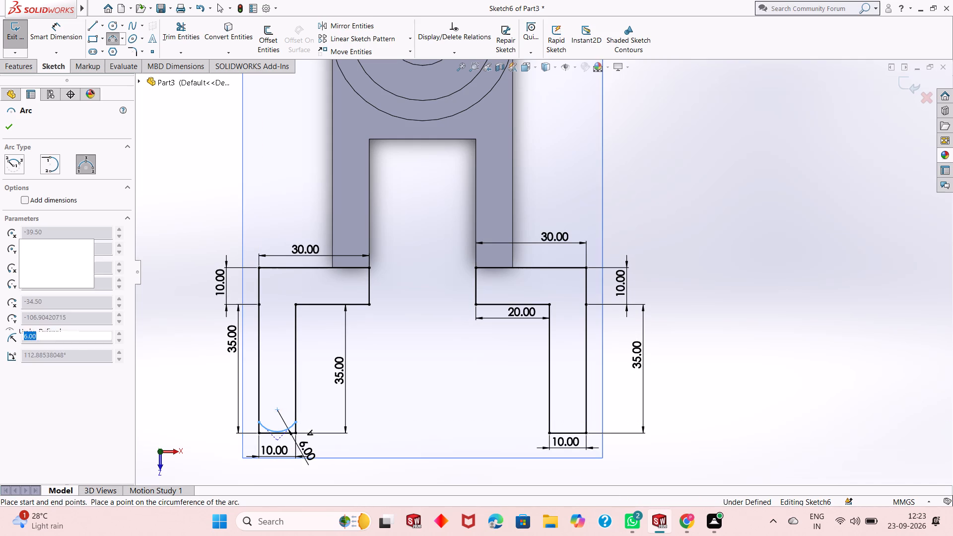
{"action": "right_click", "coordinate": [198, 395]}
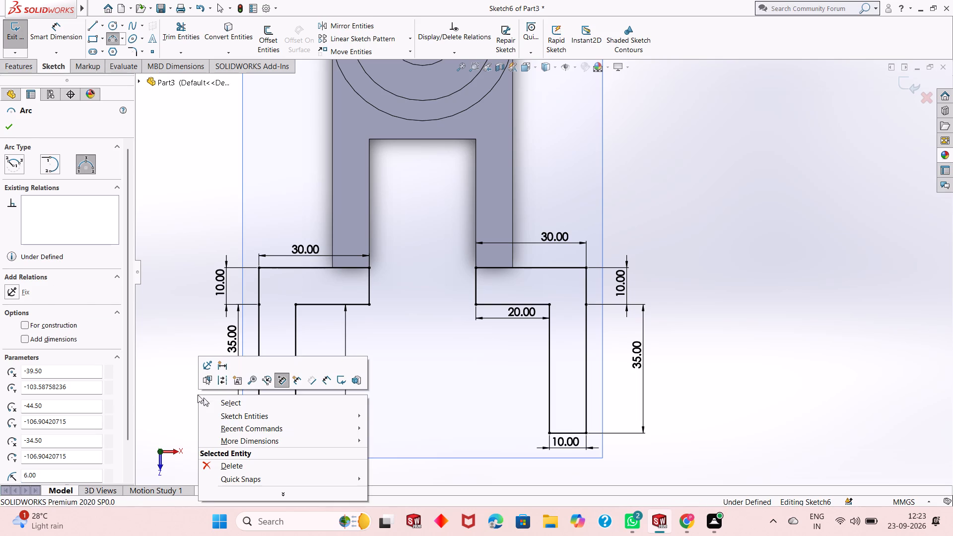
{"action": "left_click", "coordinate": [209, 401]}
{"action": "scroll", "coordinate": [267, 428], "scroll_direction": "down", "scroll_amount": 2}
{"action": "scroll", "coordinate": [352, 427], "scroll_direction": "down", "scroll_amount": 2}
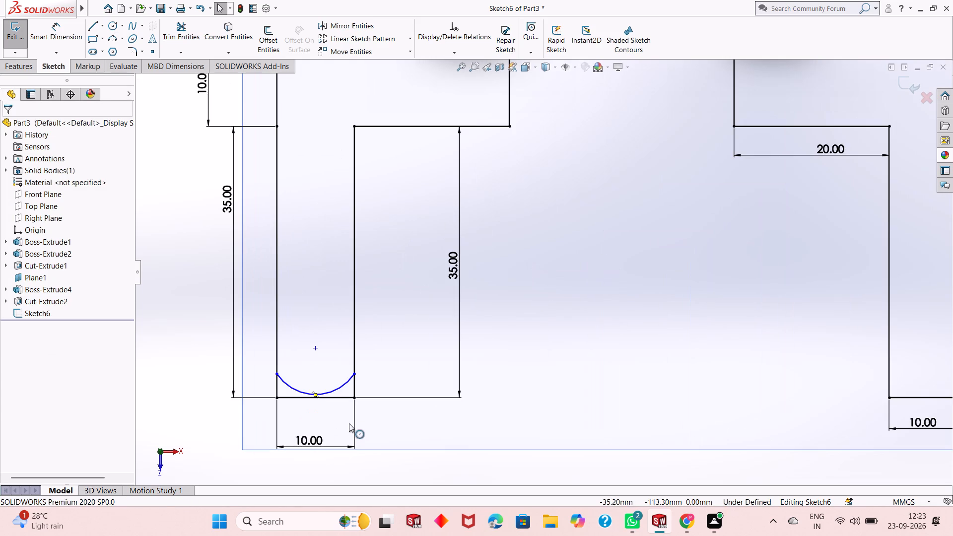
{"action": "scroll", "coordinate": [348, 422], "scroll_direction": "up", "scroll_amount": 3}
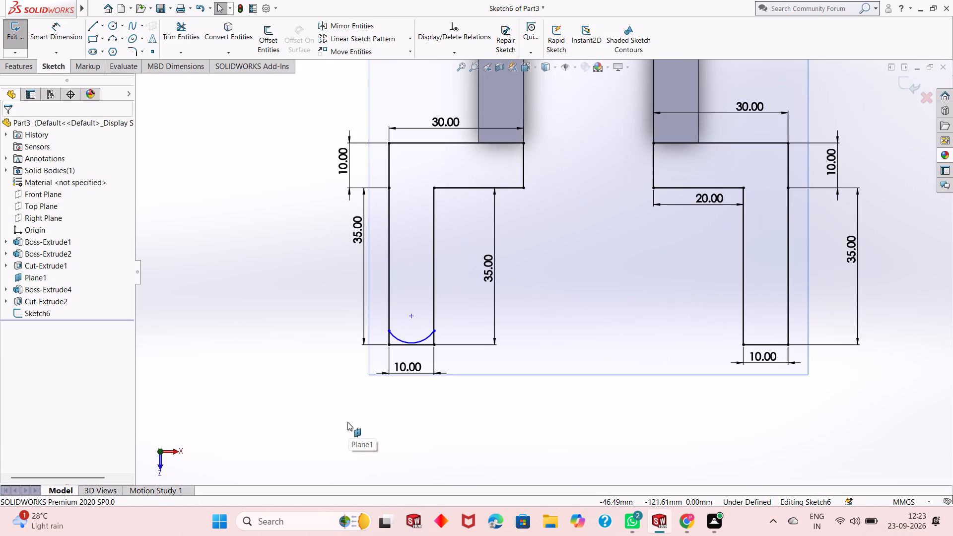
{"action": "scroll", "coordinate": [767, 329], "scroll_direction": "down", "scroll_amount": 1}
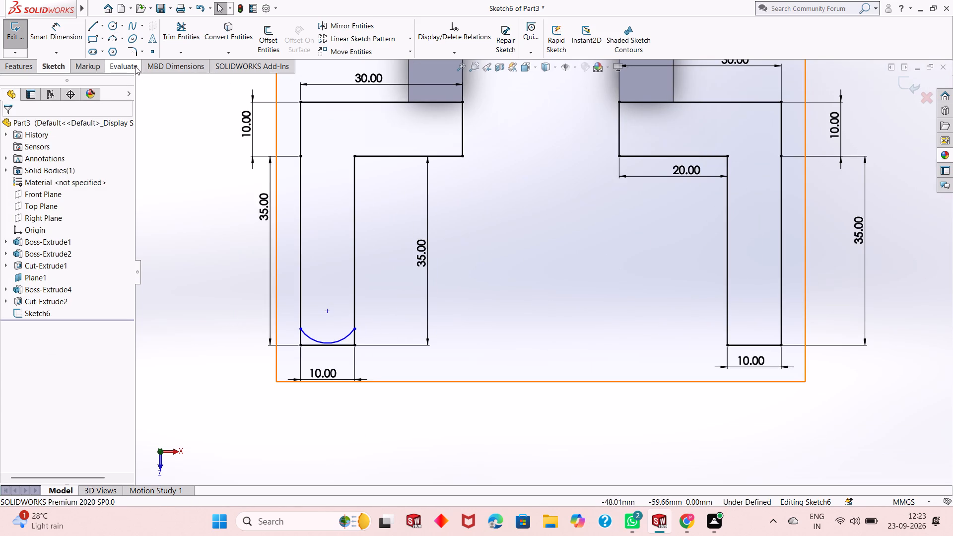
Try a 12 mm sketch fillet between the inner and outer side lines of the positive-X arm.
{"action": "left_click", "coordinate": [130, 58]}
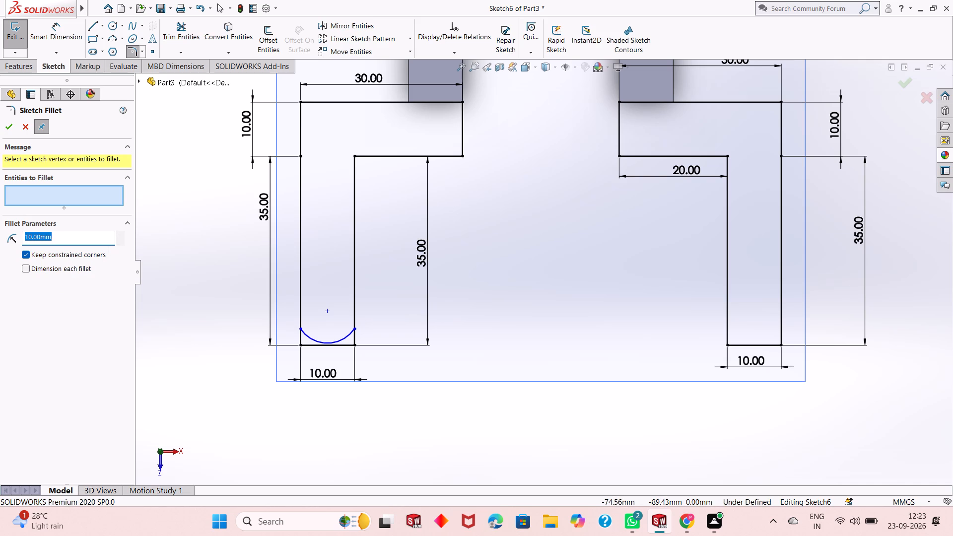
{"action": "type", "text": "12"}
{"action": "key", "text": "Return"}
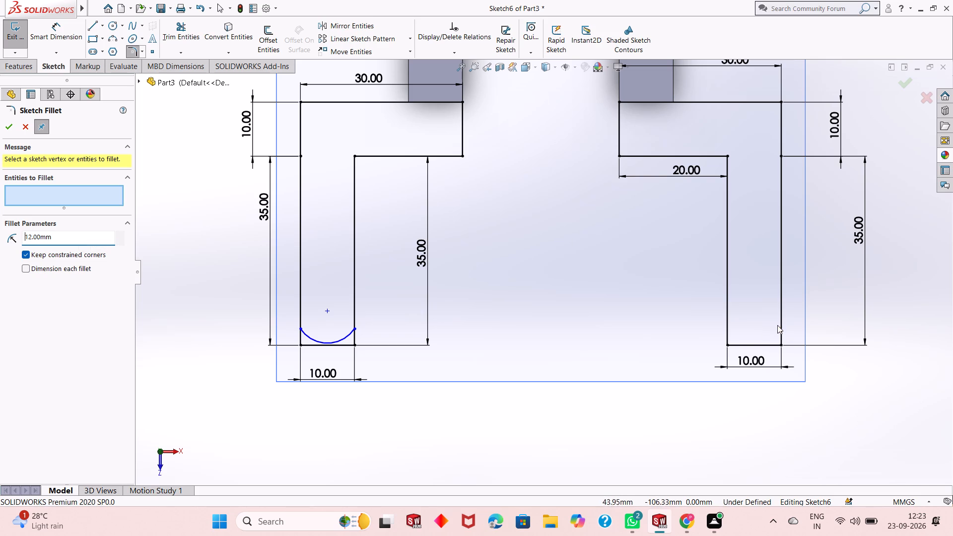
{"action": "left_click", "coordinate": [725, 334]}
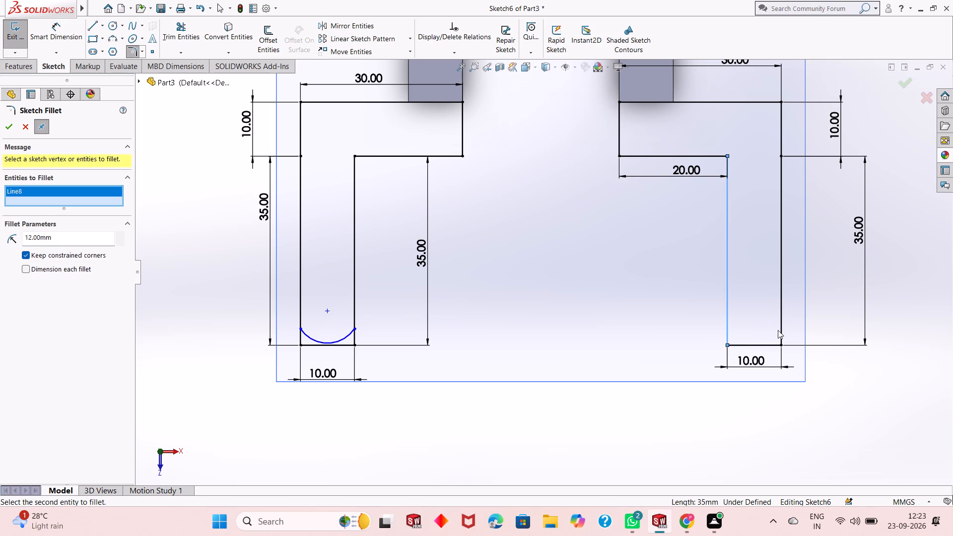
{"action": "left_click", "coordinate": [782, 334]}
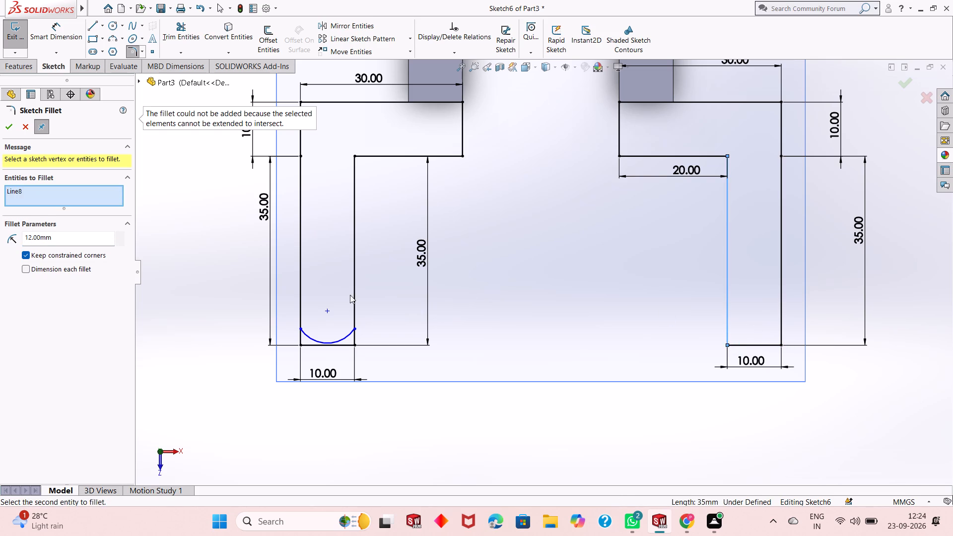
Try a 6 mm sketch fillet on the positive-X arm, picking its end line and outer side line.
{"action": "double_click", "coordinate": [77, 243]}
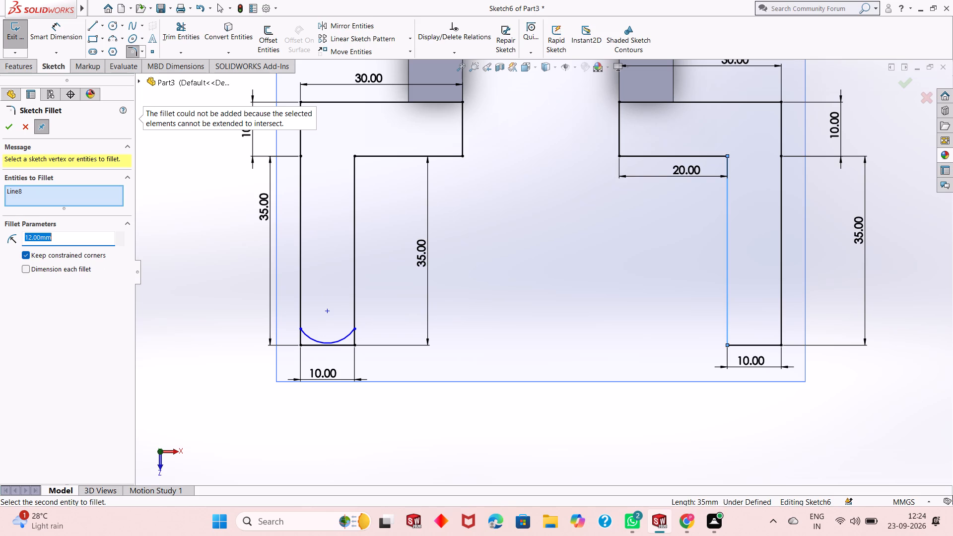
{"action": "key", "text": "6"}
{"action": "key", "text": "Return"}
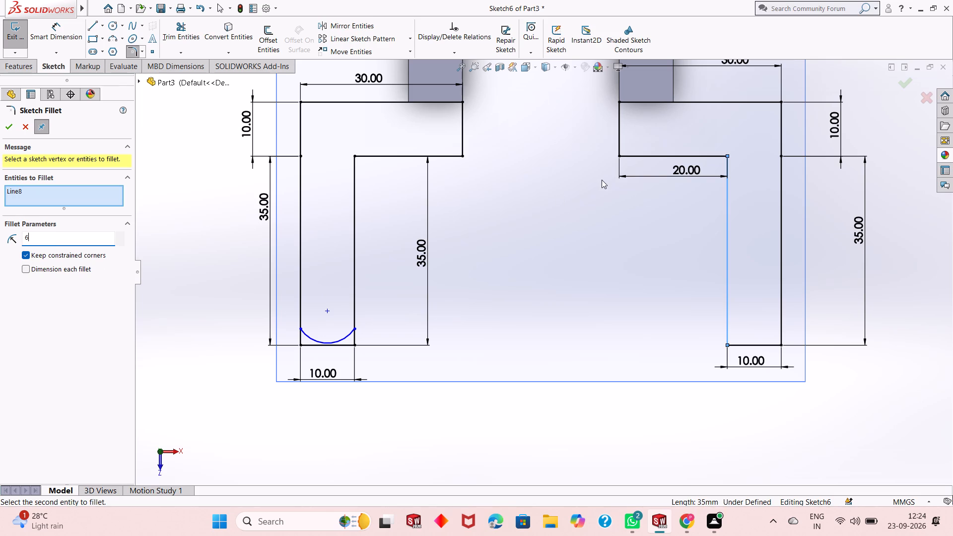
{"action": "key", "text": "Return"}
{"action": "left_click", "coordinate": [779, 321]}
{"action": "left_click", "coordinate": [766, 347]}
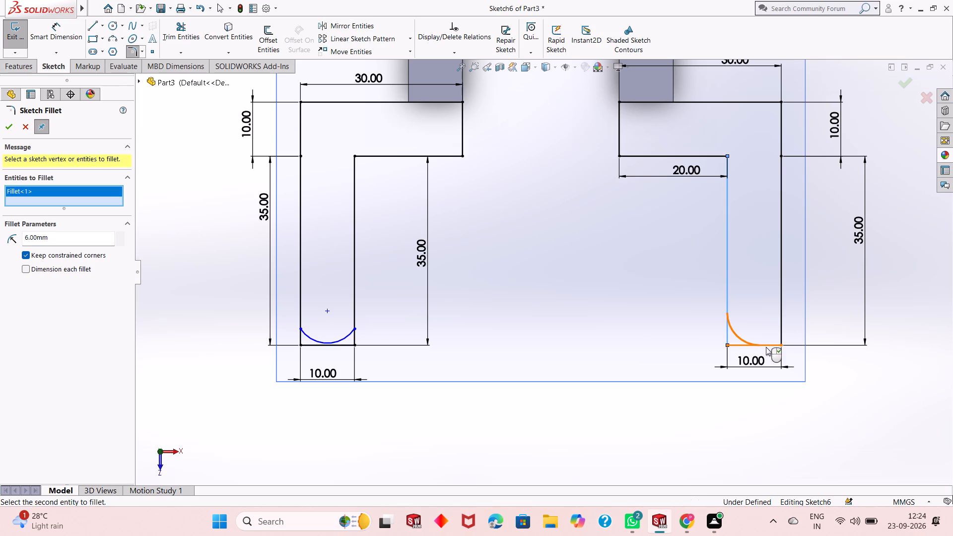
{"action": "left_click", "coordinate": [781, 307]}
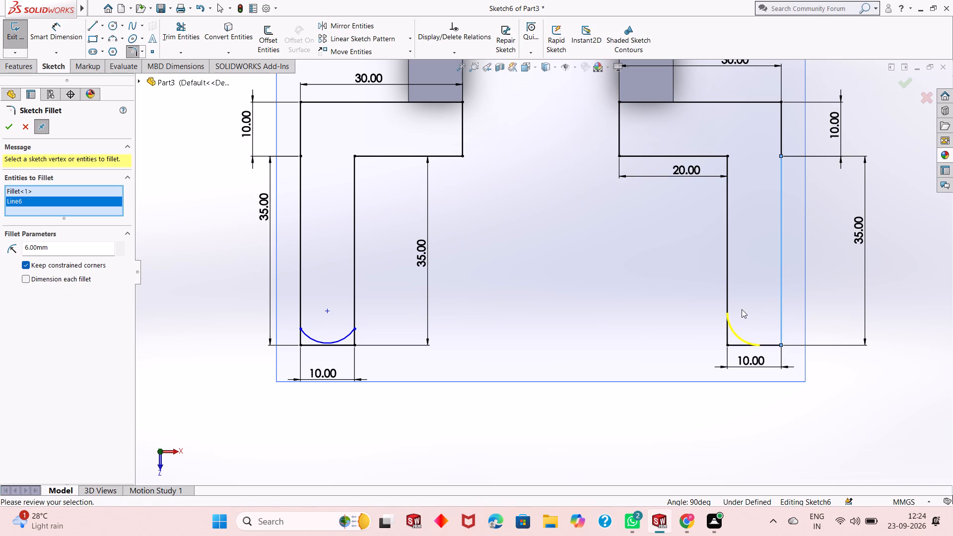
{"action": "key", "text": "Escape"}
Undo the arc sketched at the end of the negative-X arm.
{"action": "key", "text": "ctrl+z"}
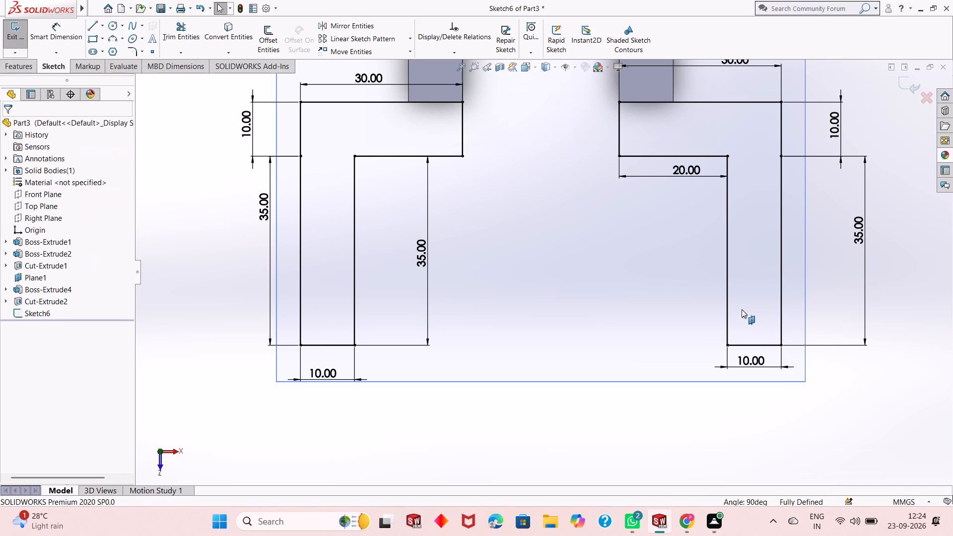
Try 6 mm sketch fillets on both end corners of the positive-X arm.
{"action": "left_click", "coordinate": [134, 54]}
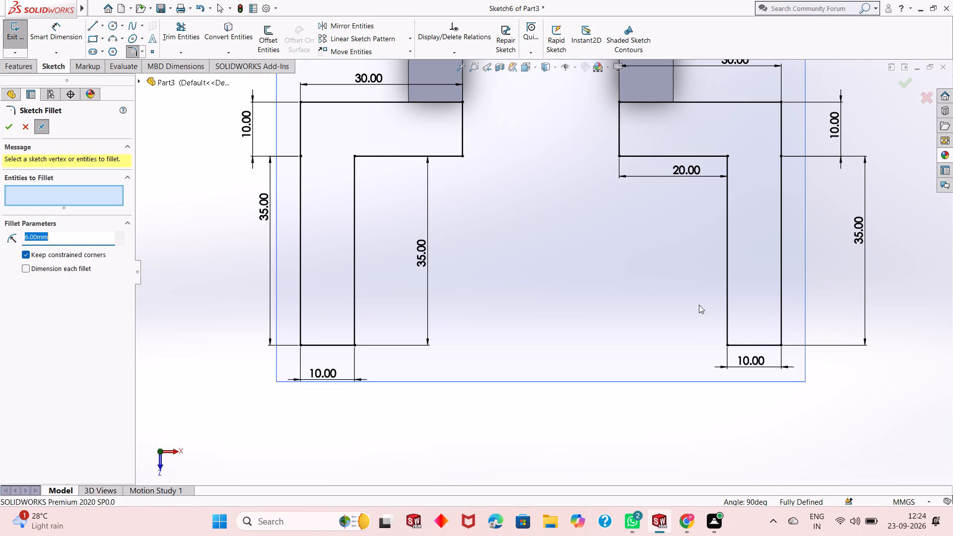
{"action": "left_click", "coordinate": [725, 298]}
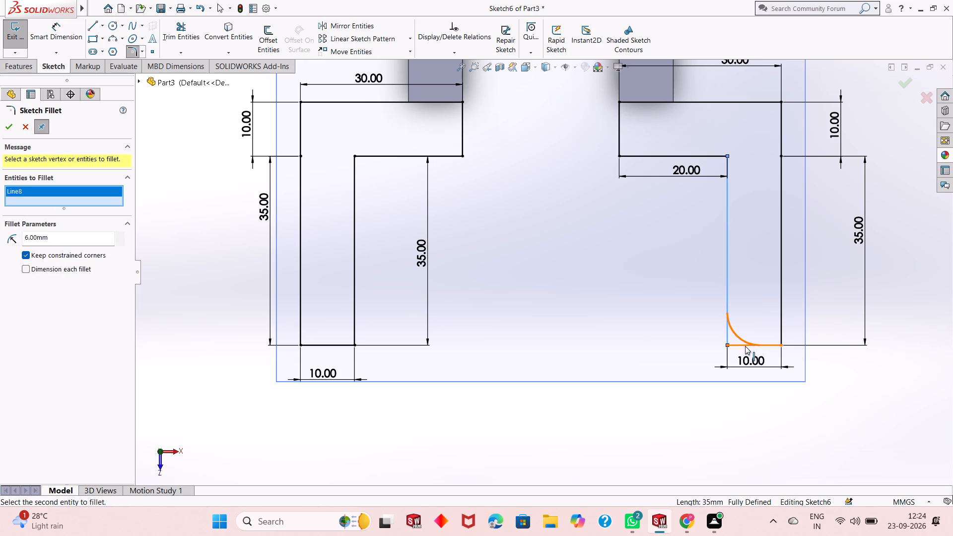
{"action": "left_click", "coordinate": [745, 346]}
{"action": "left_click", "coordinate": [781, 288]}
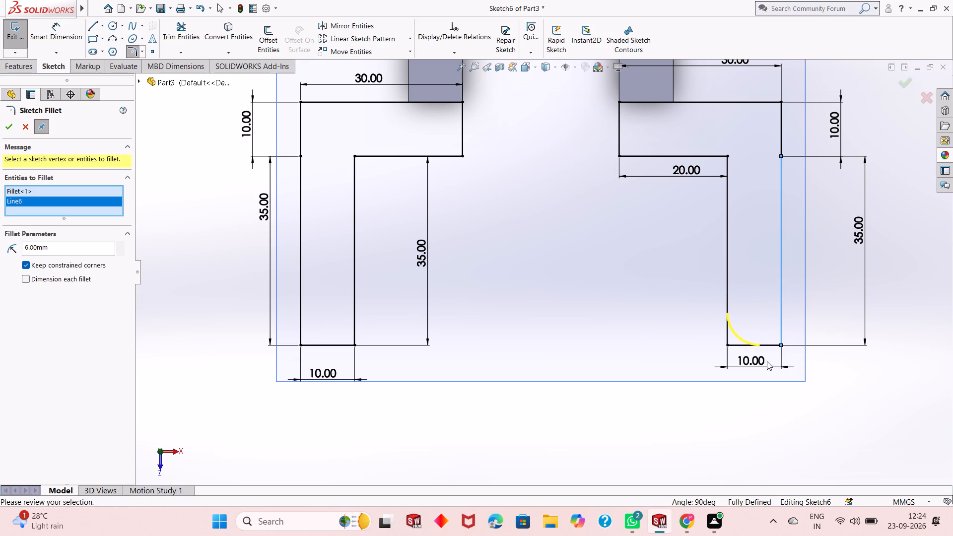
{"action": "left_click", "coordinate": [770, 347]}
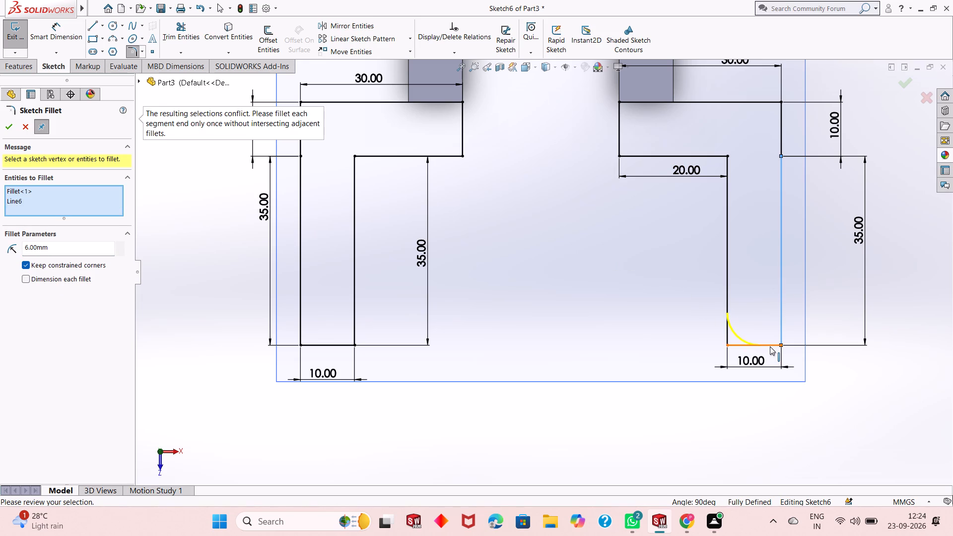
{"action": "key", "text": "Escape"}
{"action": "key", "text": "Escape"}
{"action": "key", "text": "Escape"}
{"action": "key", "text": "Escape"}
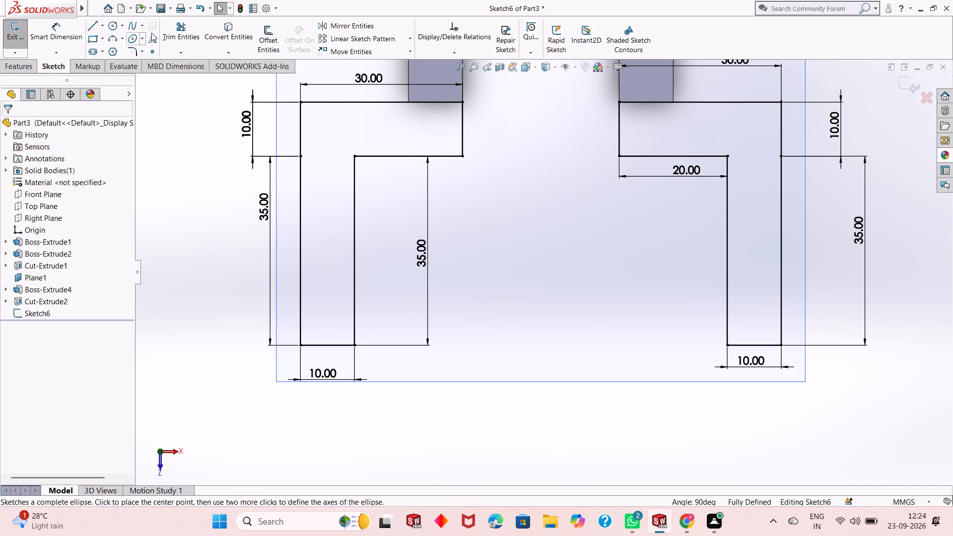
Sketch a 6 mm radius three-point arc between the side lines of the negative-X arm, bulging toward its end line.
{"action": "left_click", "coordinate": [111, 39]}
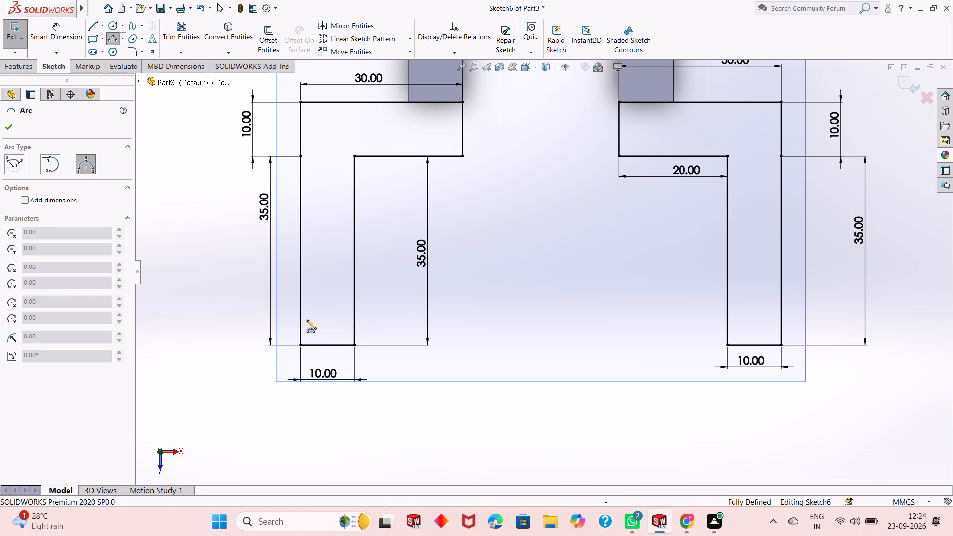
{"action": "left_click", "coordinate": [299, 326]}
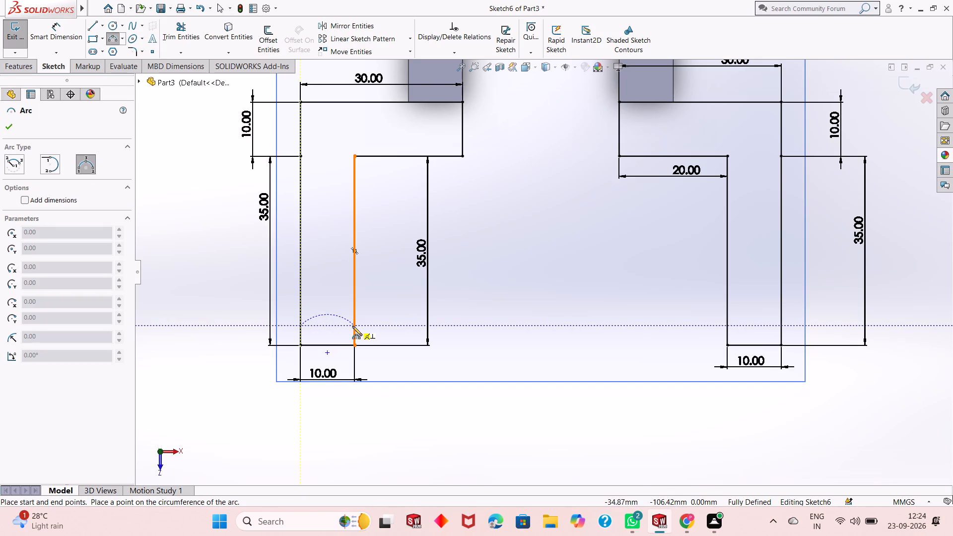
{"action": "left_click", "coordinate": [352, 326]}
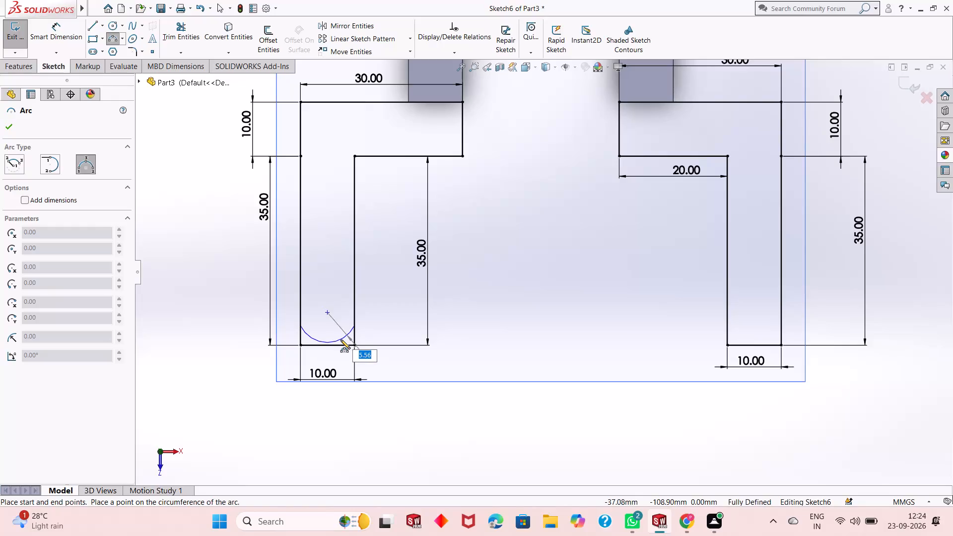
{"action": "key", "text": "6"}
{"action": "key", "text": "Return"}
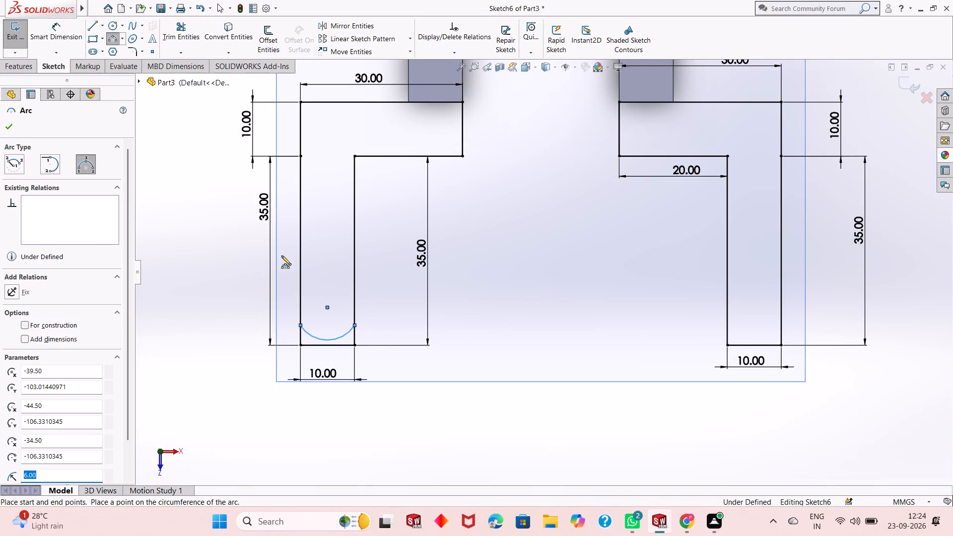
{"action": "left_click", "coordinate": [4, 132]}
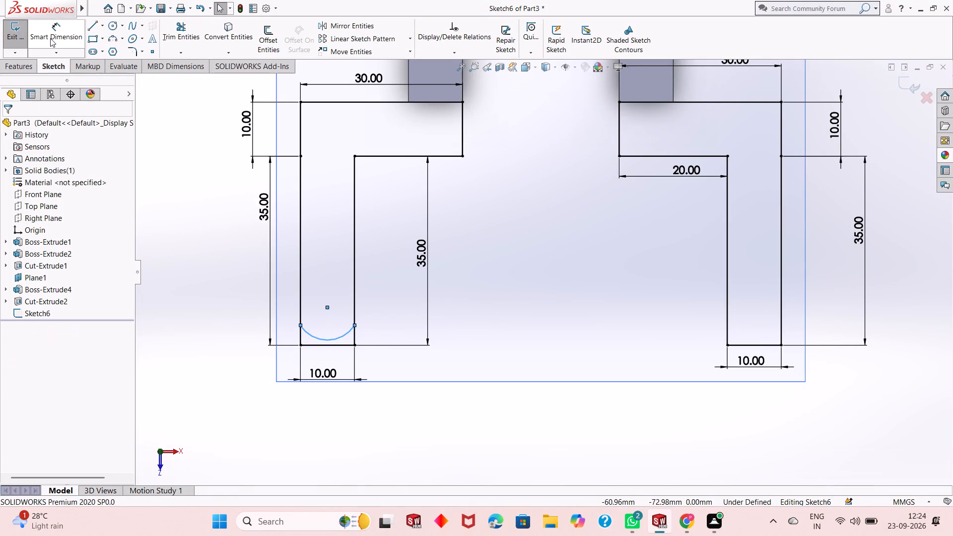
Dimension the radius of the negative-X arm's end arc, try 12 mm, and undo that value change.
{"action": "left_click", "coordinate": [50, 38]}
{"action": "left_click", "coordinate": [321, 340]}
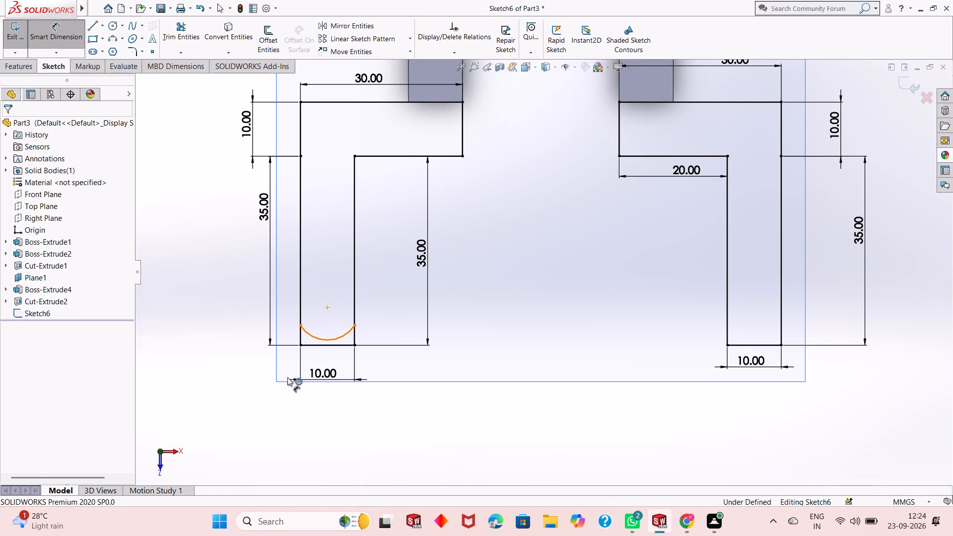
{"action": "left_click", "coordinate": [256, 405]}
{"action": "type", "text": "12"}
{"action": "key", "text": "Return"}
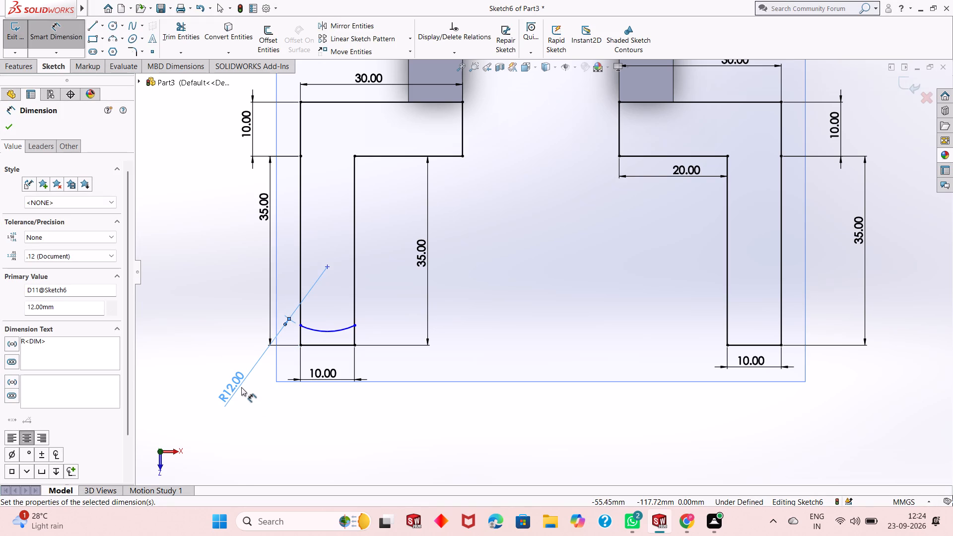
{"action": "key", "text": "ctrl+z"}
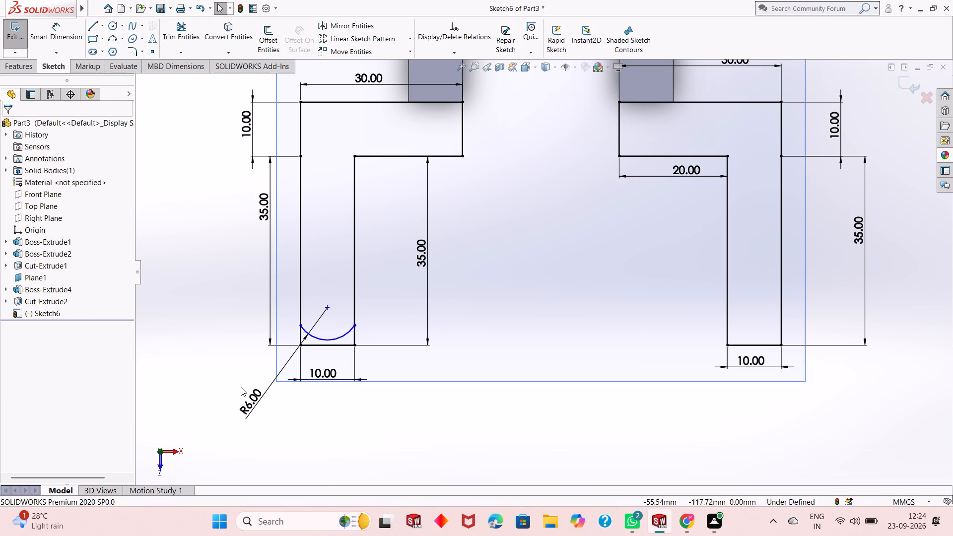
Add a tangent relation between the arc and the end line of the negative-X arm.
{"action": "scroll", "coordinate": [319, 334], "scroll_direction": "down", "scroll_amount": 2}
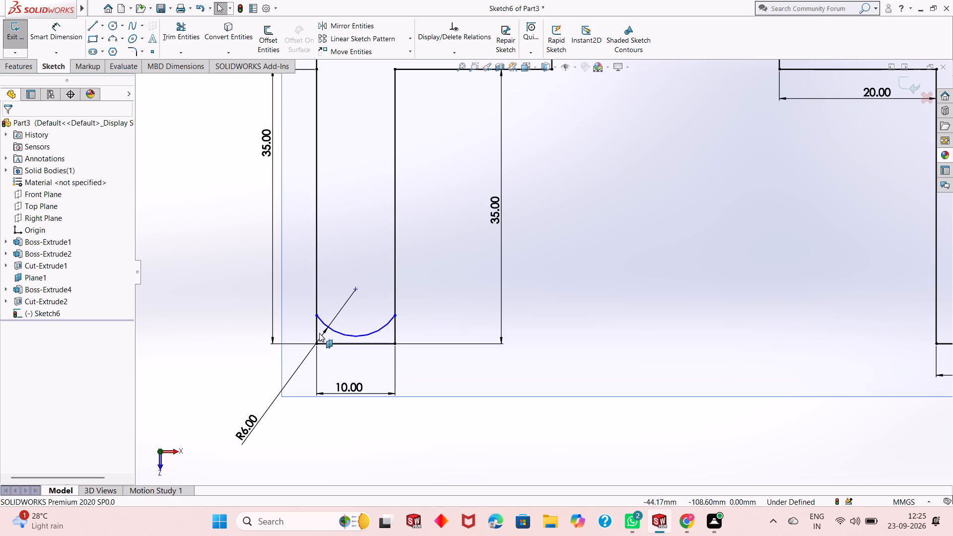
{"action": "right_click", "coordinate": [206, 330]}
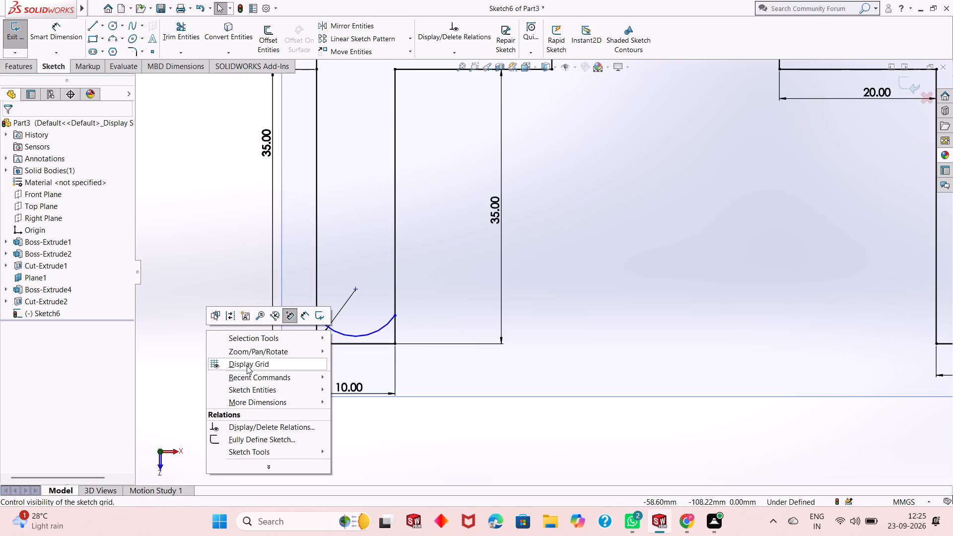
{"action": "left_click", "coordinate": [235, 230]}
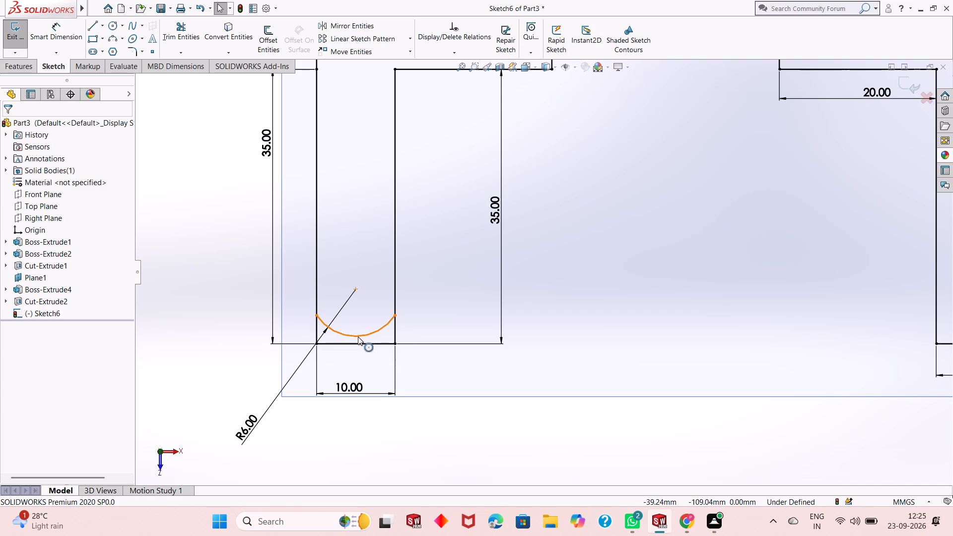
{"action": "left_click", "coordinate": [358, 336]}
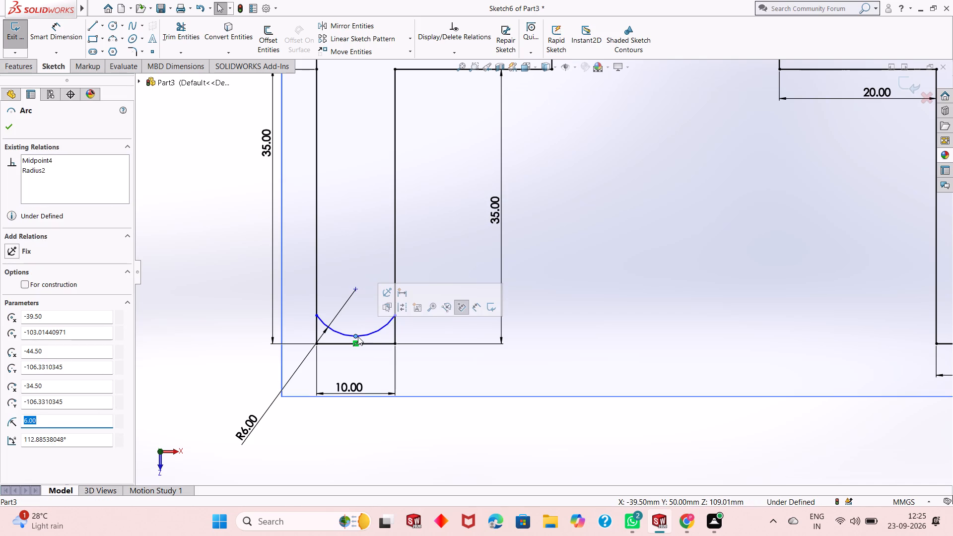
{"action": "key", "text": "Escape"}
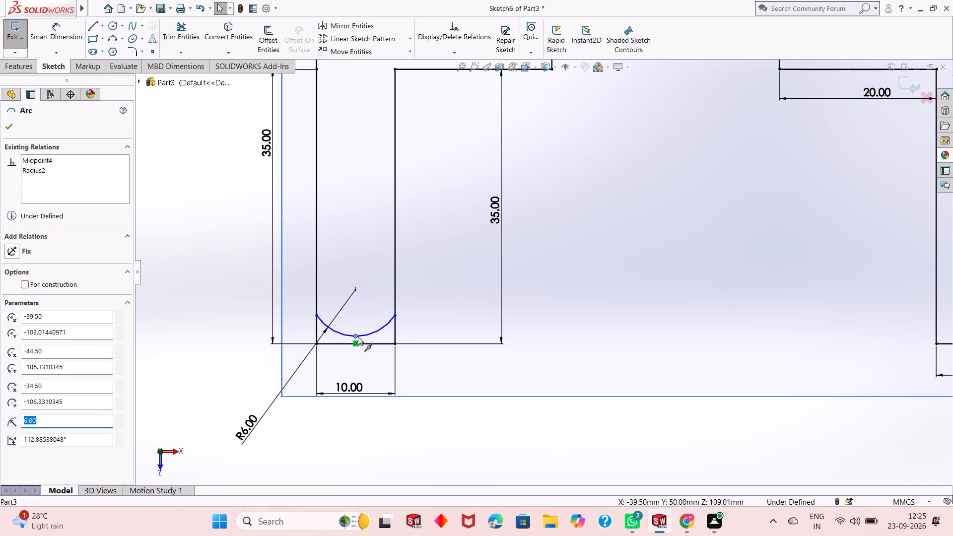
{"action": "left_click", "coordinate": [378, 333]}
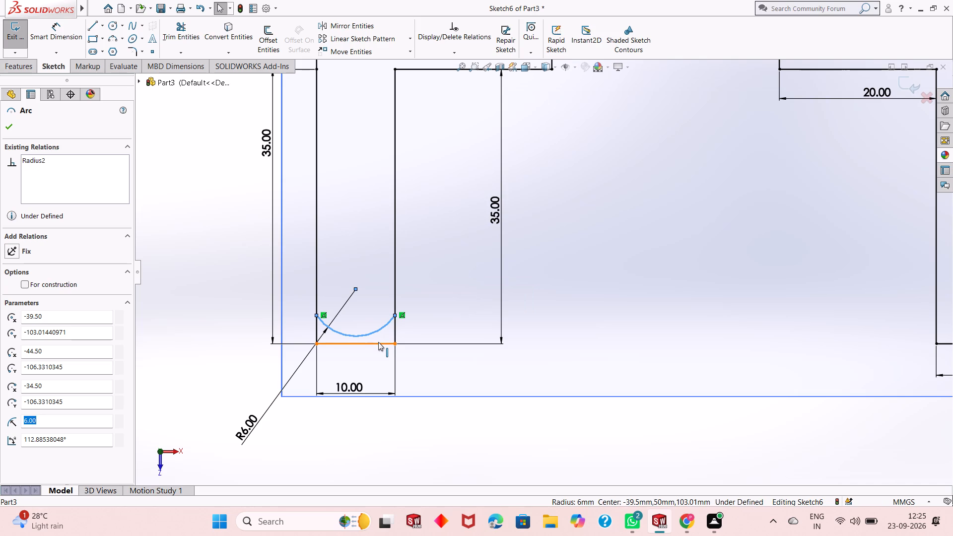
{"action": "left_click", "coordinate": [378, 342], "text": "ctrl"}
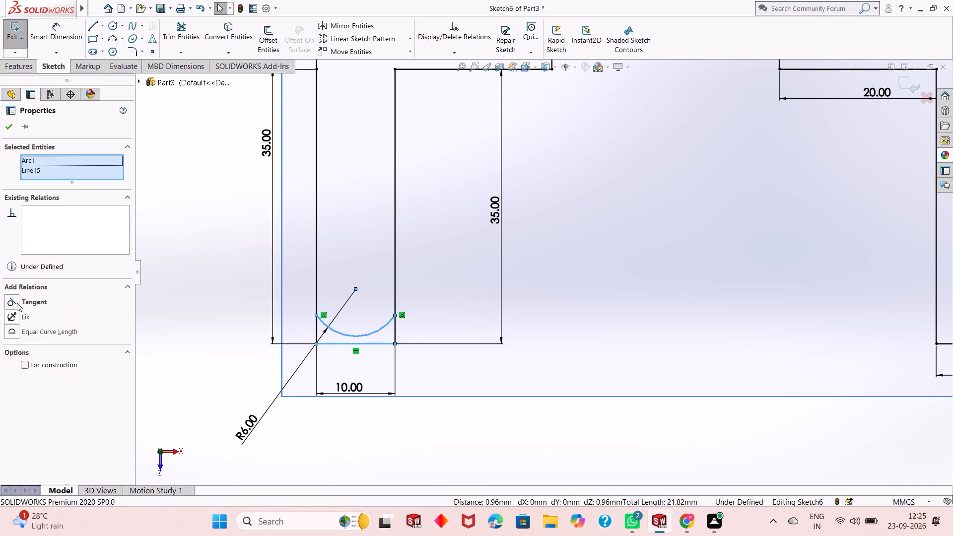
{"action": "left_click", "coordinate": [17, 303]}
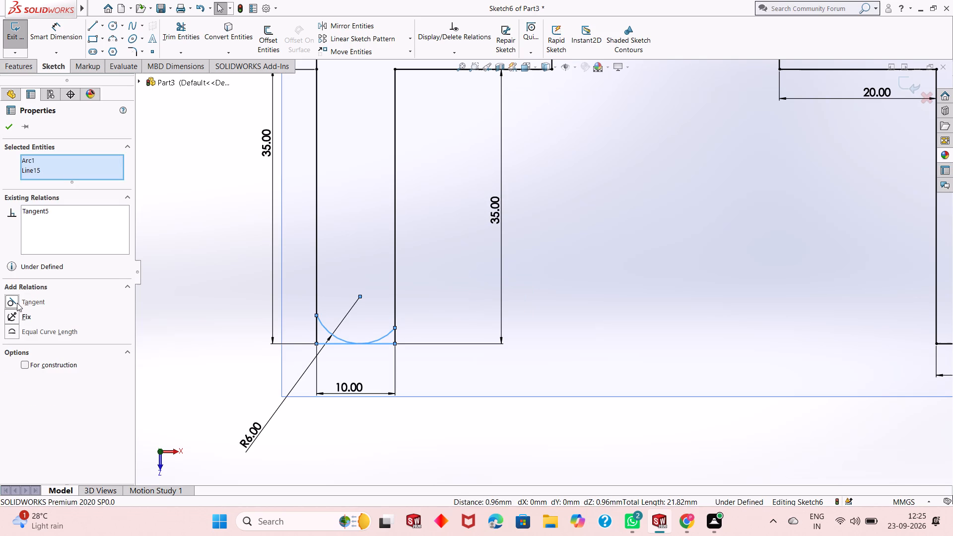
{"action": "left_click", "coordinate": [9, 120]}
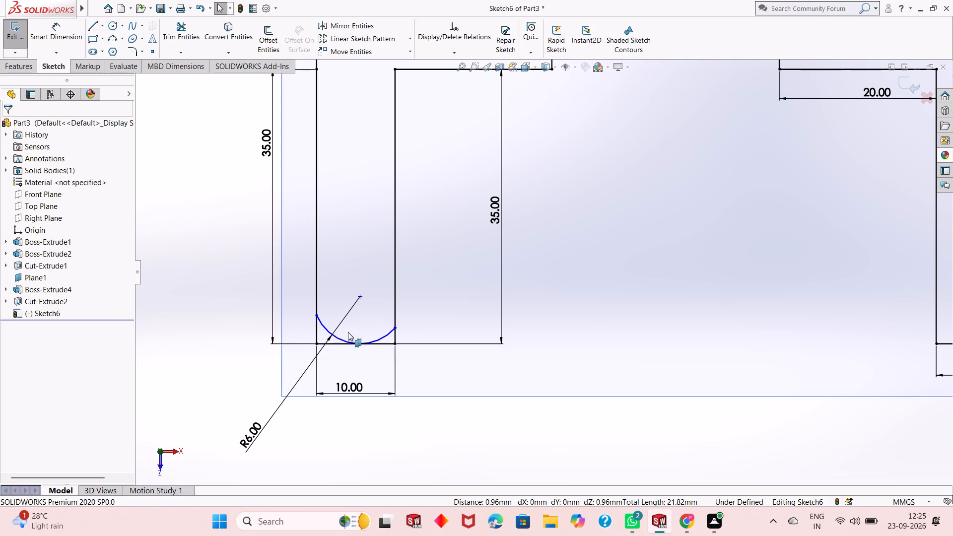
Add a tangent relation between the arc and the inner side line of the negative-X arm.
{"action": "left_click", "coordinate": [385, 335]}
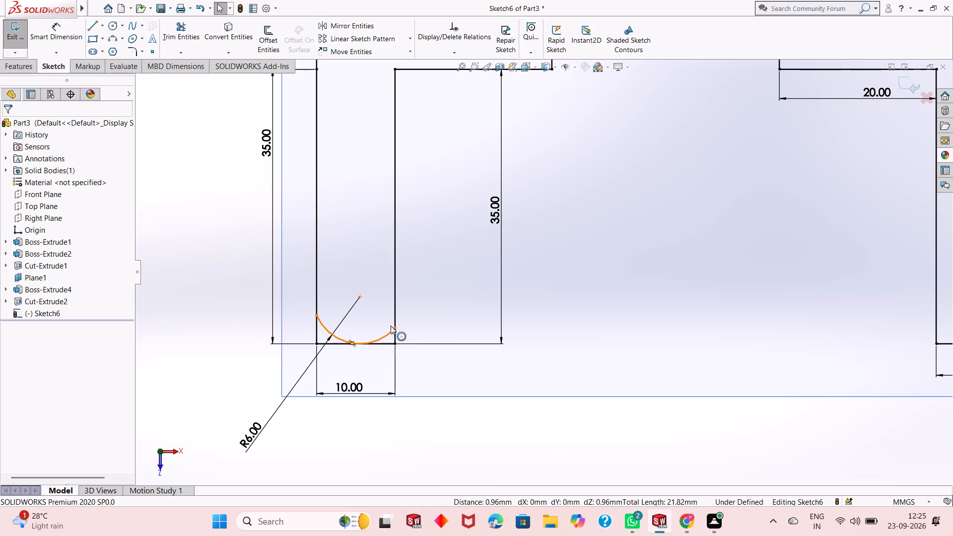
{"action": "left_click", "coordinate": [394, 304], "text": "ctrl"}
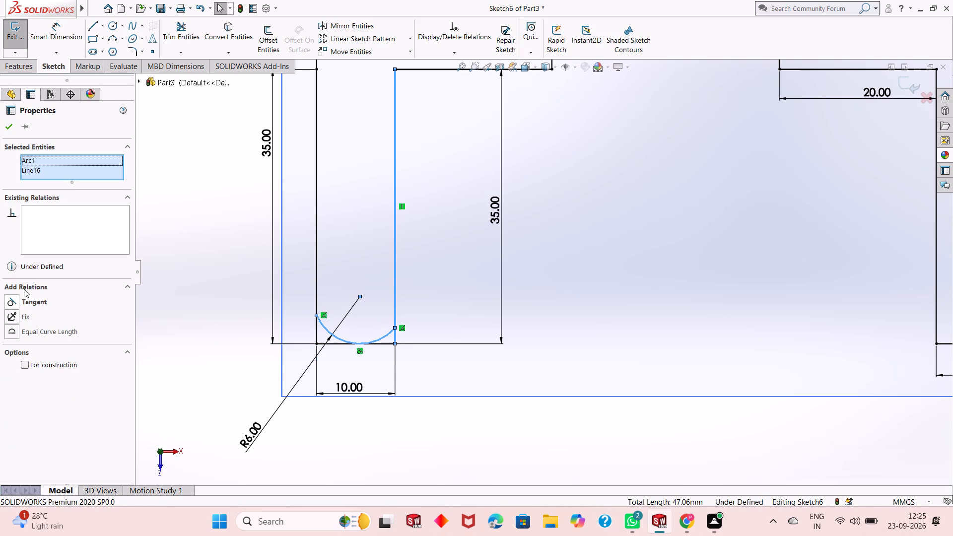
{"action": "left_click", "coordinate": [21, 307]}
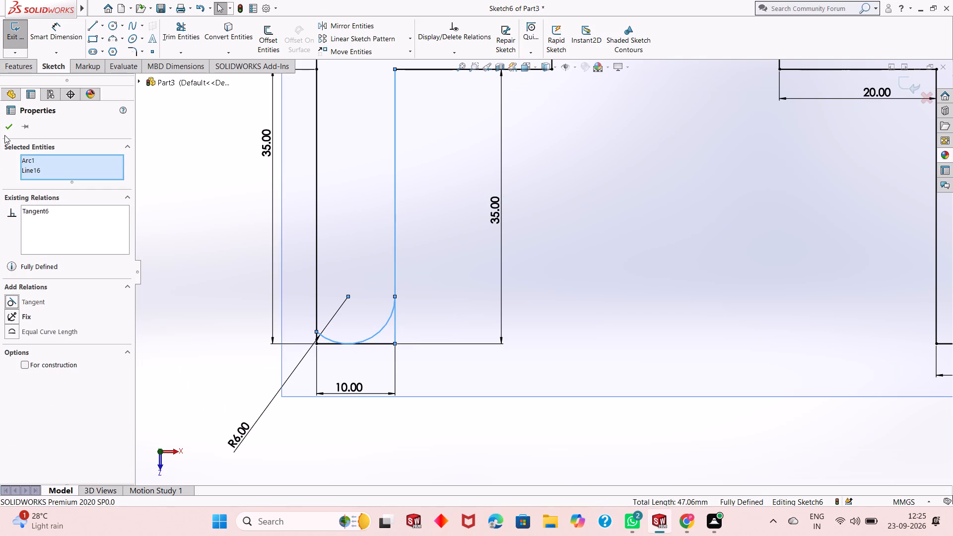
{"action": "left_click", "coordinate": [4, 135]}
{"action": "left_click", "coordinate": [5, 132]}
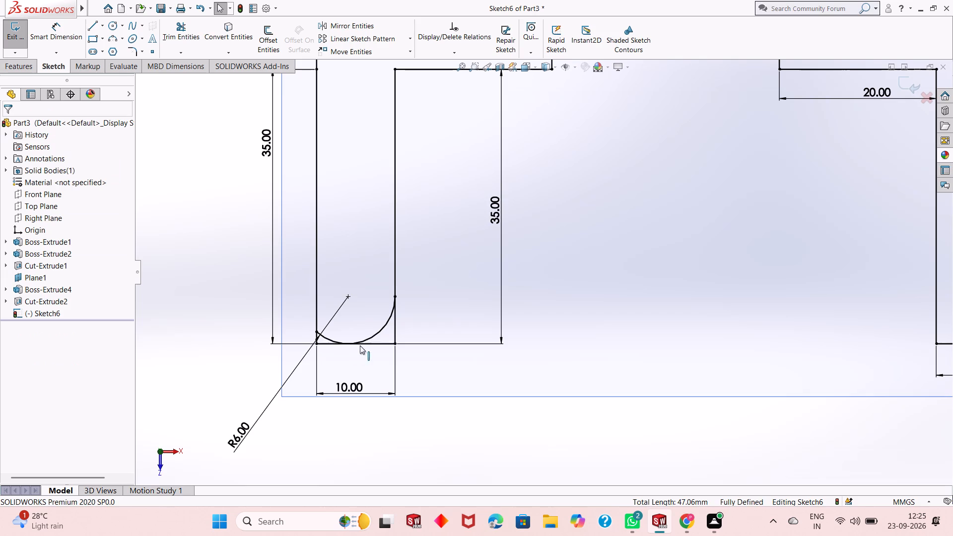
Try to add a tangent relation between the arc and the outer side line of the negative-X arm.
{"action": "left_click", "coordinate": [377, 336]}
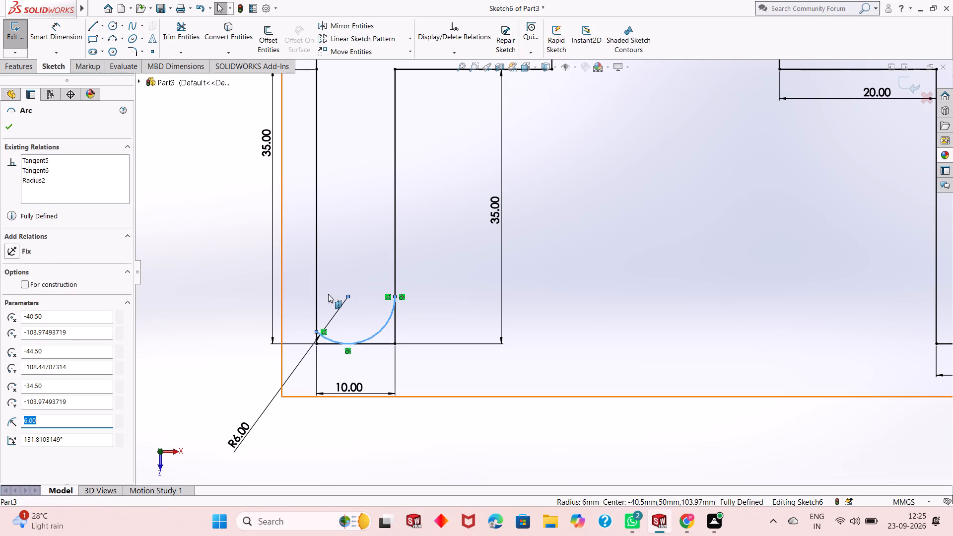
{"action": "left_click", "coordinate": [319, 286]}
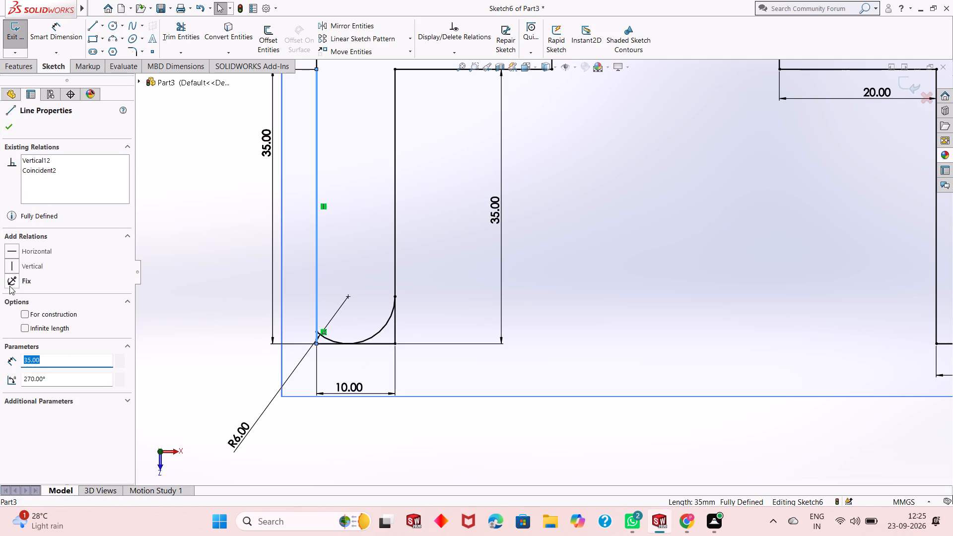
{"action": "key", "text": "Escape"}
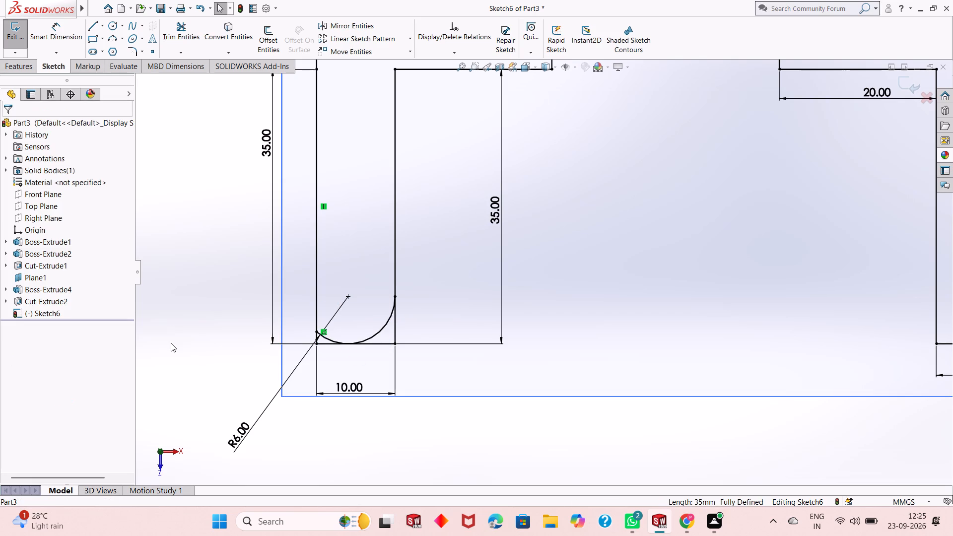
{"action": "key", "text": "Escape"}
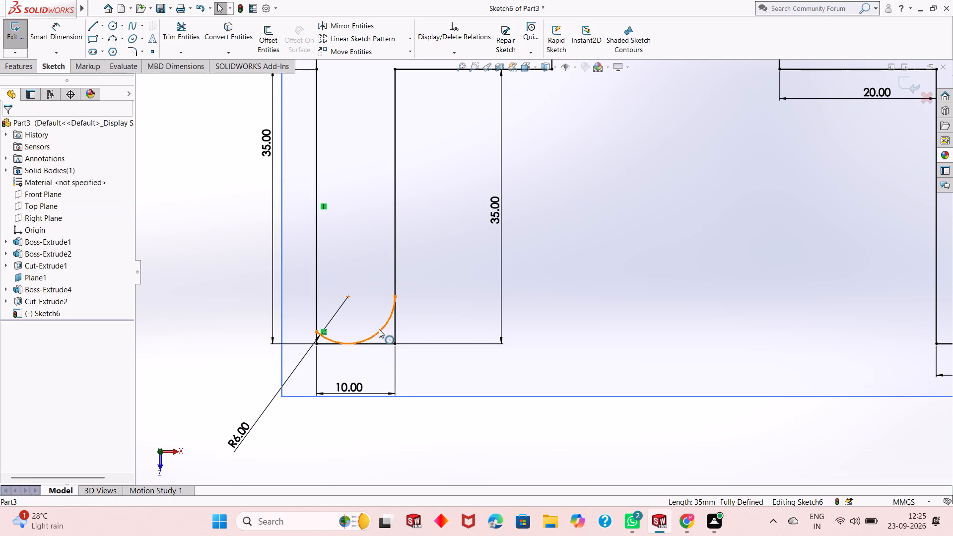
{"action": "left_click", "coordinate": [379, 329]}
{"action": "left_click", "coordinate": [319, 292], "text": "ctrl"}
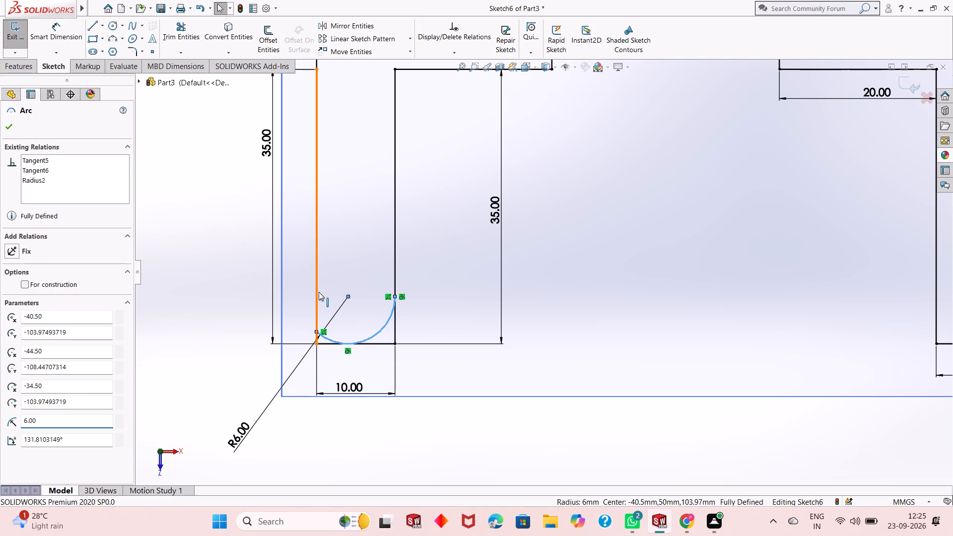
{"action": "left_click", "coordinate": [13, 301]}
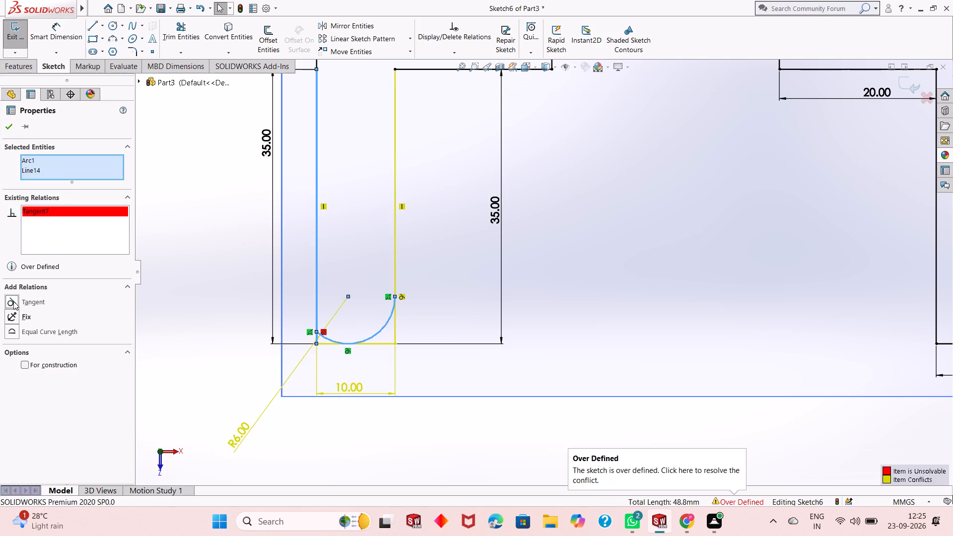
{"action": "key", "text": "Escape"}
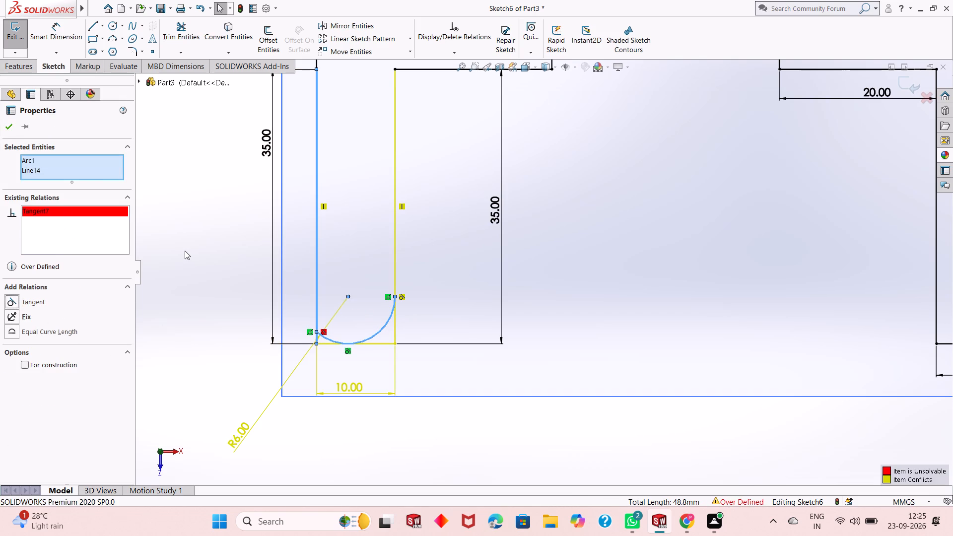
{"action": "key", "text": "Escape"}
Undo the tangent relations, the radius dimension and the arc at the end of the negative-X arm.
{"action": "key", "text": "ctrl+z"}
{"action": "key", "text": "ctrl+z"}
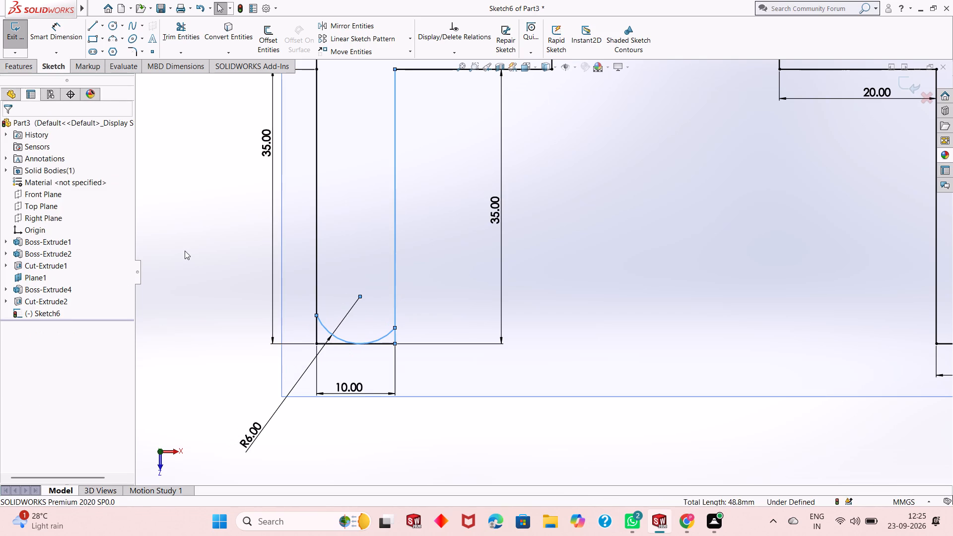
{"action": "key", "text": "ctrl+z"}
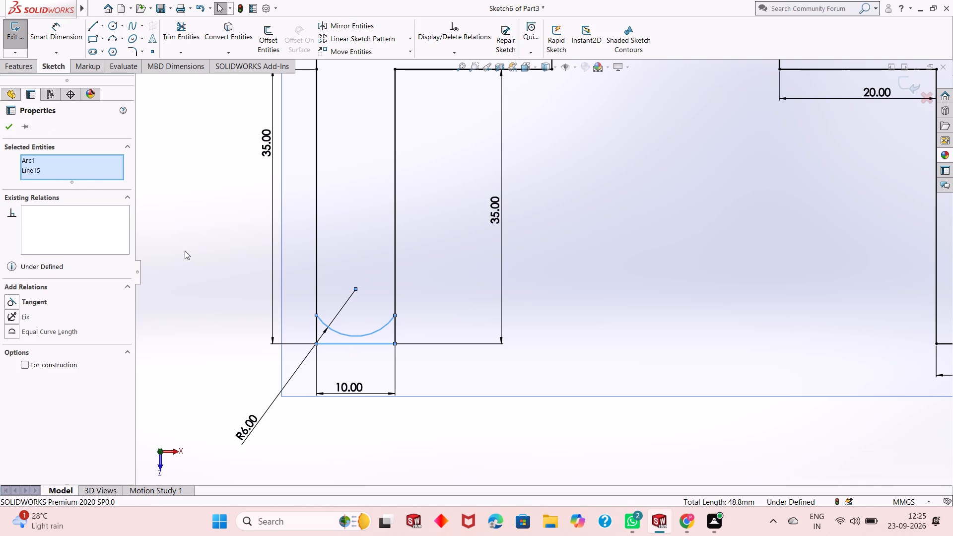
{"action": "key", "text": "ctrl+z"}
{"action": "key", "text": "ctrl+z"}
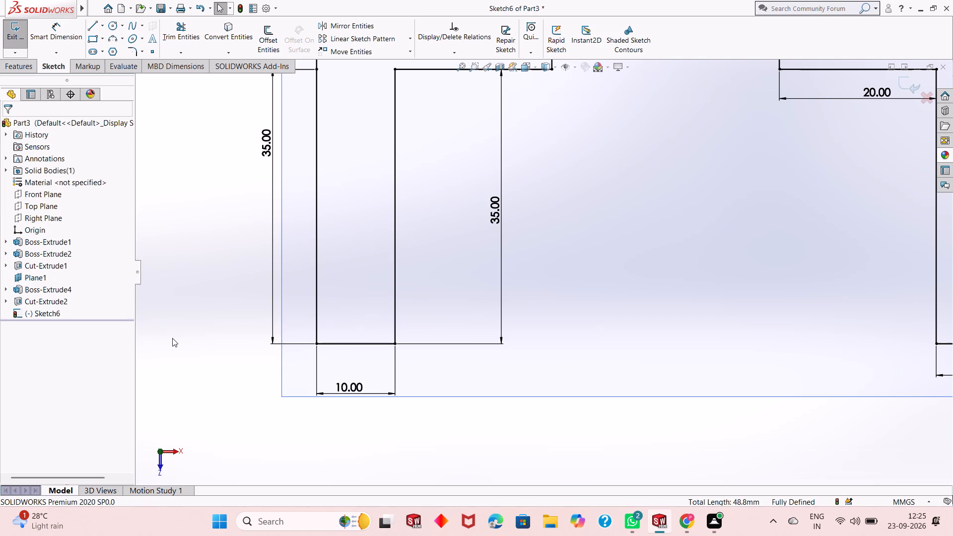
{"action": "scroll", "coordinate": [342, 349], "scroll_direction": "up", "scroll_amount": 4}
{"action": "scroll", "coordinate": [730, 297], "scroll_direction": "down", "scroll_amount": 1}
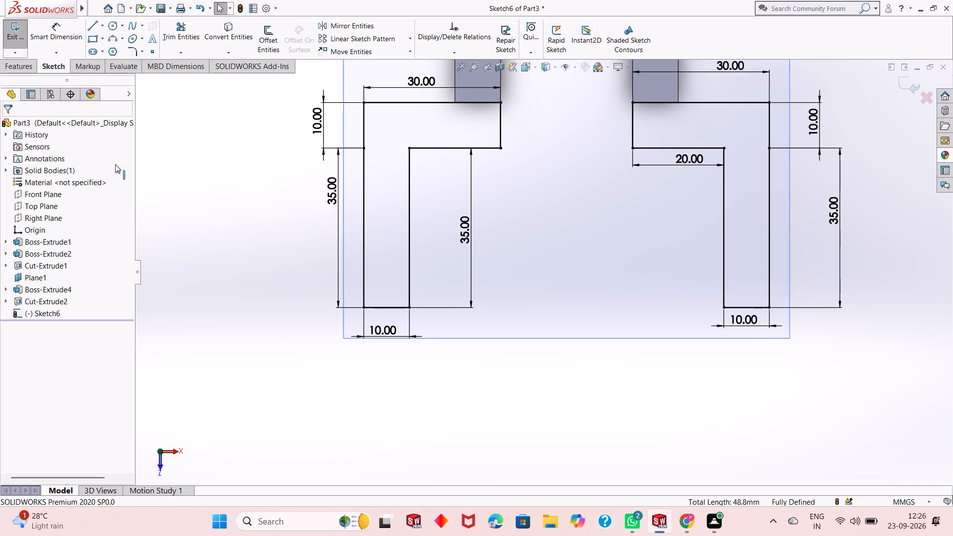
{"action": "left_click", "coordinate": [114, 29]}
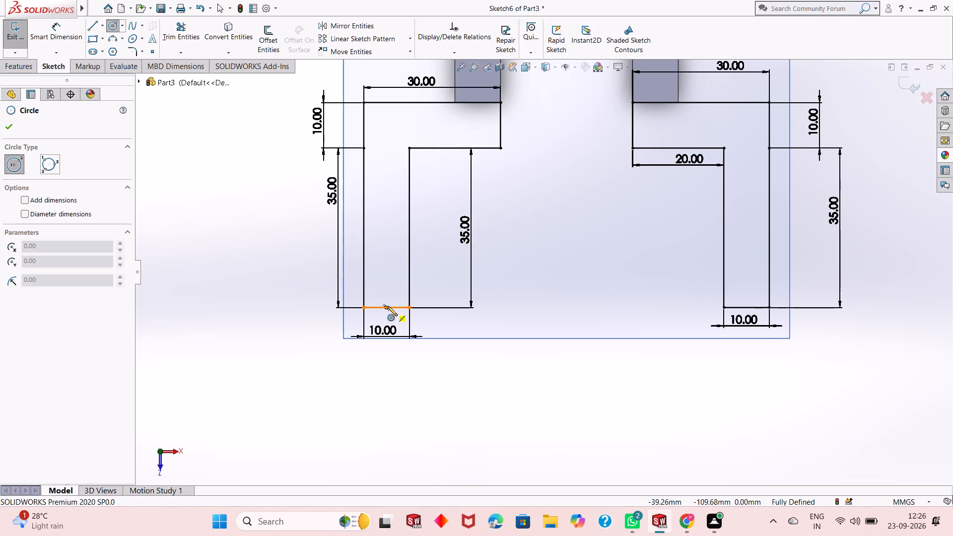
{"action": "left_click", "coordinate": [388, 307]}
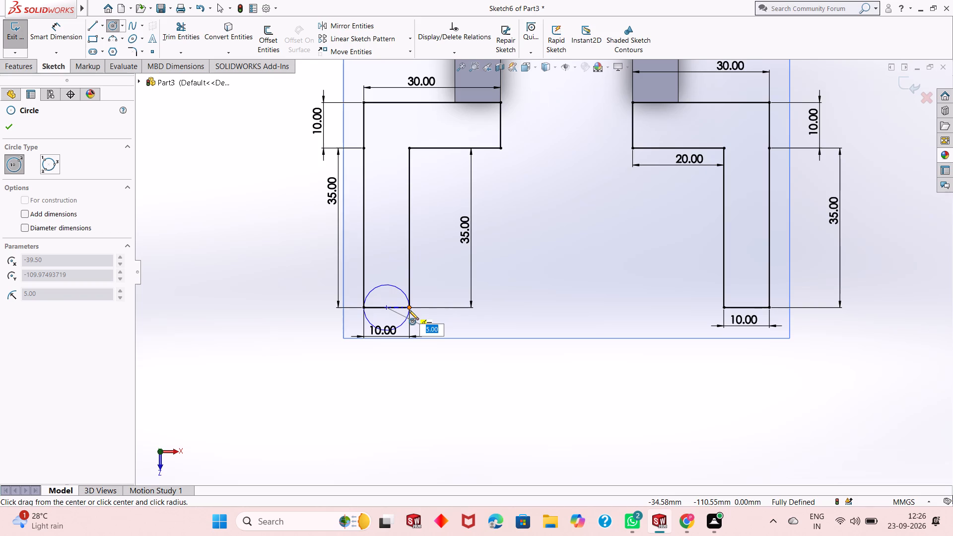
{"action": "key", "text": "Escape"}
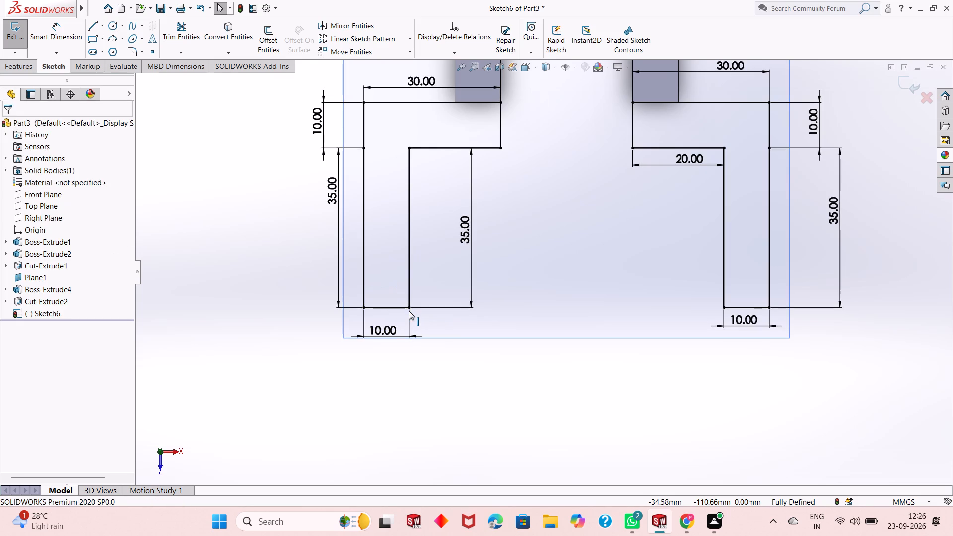
Draw a three-point arc of radius 6 mm bulging outward across the end of each L-shaped arm.
{"action": "left_click", "coordinate": [108, 39]}
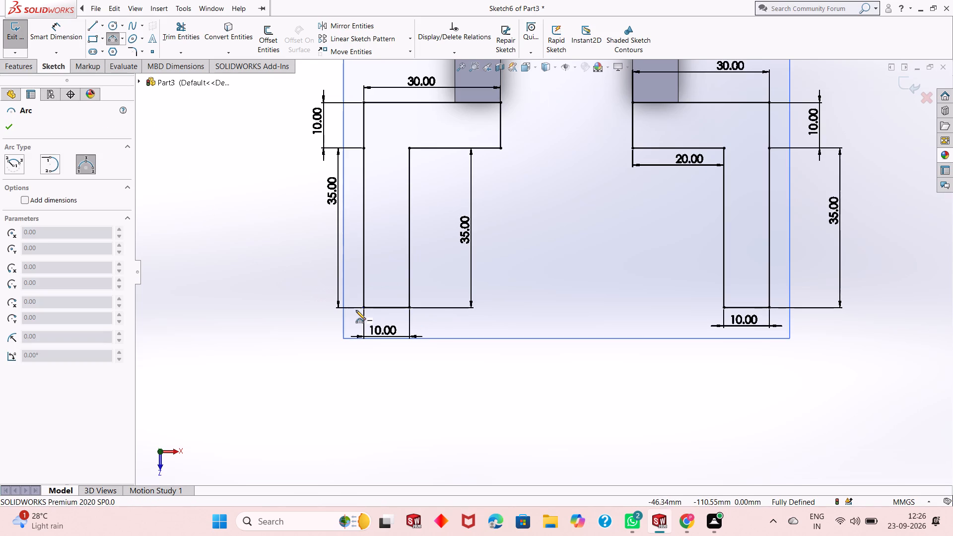
{"action": "left_click", "coordinate": [362, 307]}
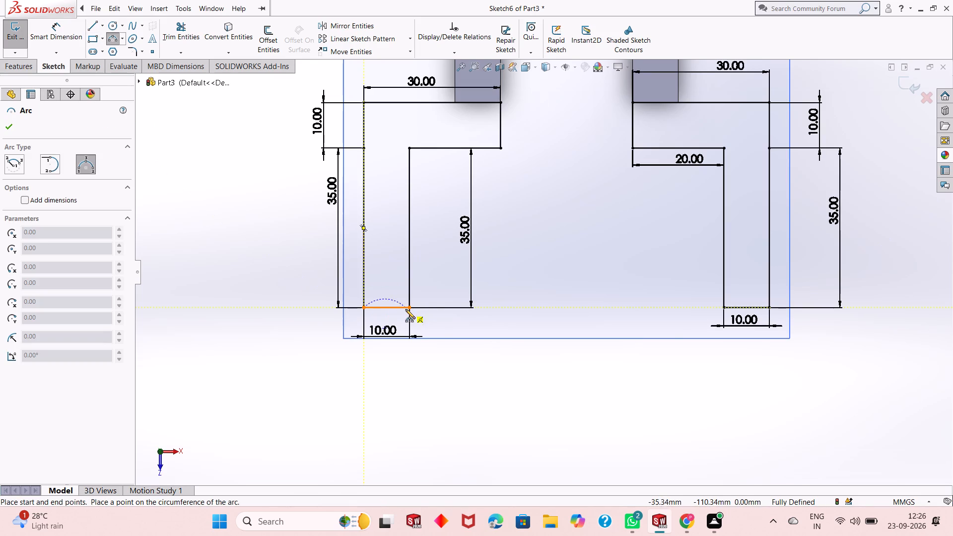
{"action": "left_click", "coordinate": [410, 309]}
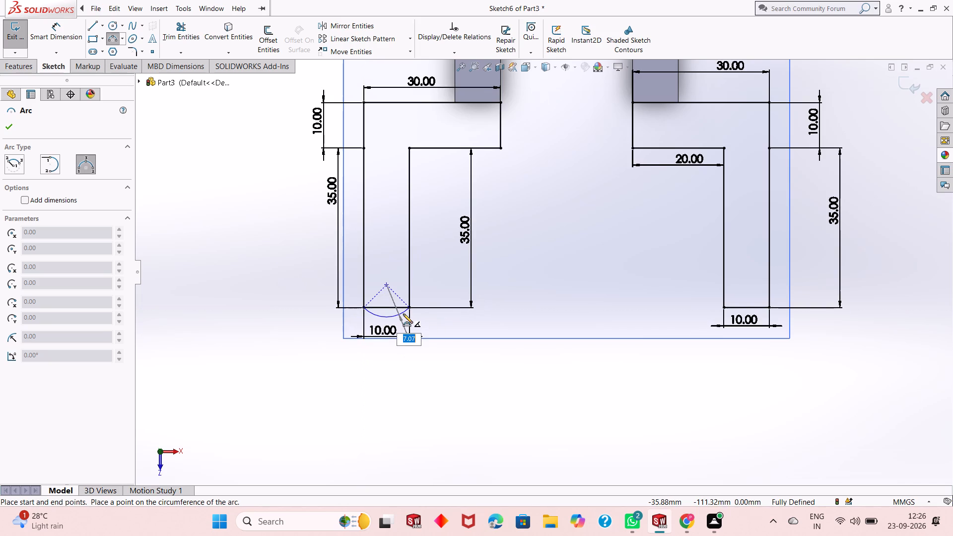
{"action": "key", "text": "6"}
{"action": "key", "text": "Return"}
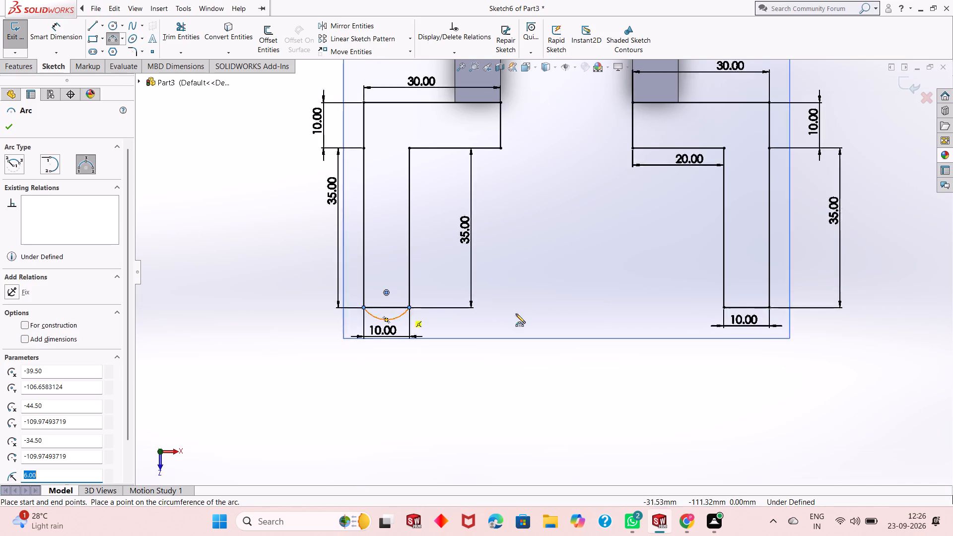
{"action": "left_click", "coordinate": [726, 308]}
{"action": "left_click", "coordinate": [771, 308]}
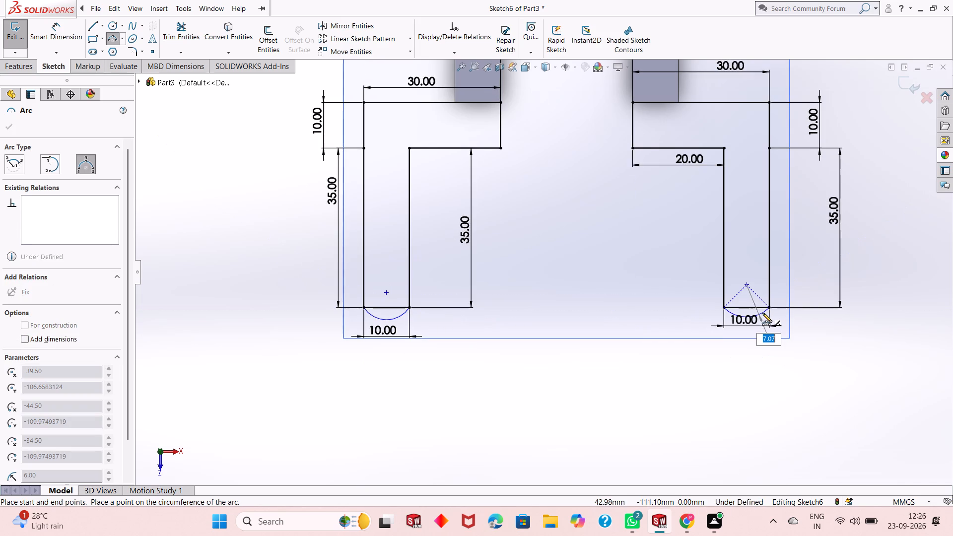
{"action": "key", "text": "6"}
{"action": "key", "text": "Return"}
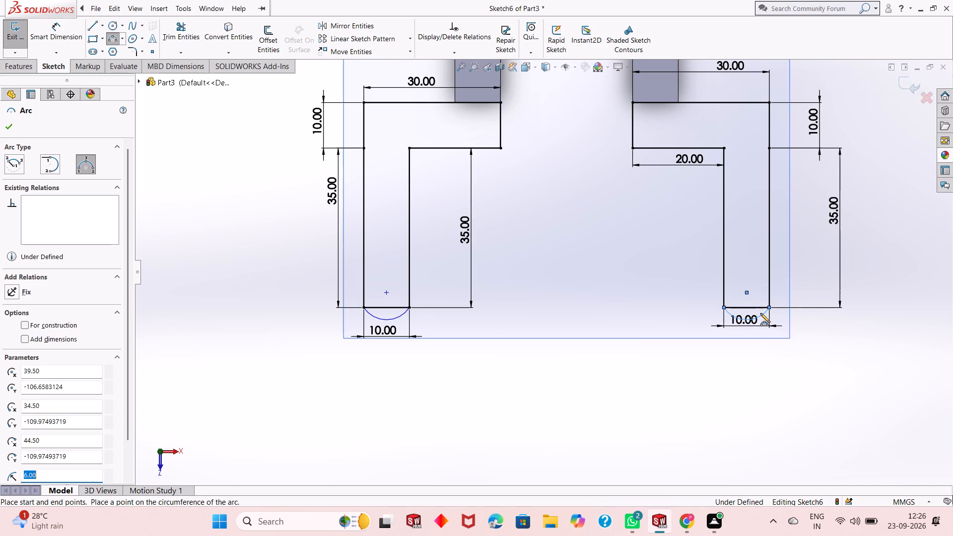
{"action": "left_click", "coordinate": [3, 130]}
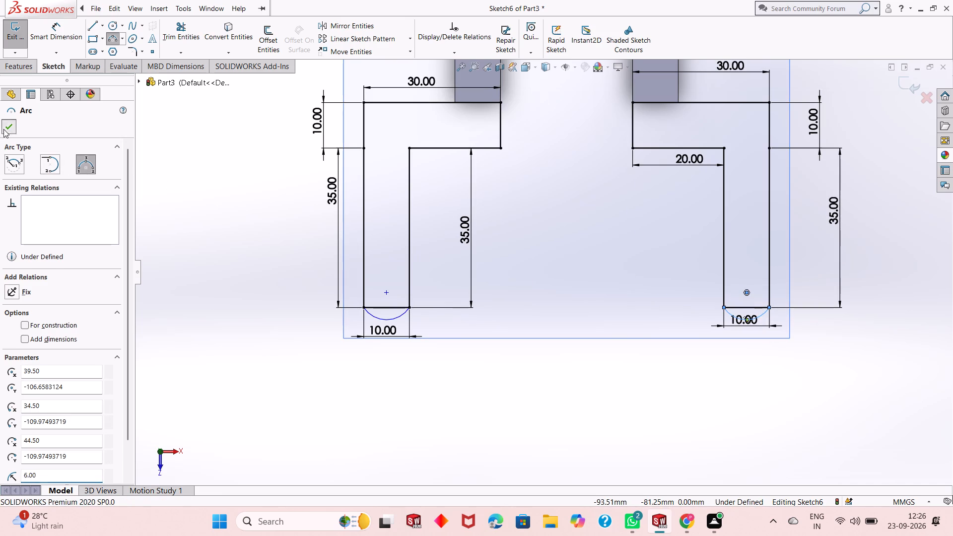
Add a 6 mm radius dimension to the end arc of each arm.
{"action": "scroll", "coordinate": [627, 307], "scroll_direction": "down", "scroll_amount": 3}
{"action": "scroll", "coordinate": [529, 324], "scroll_direction": "up", "scroll_amount": 2}
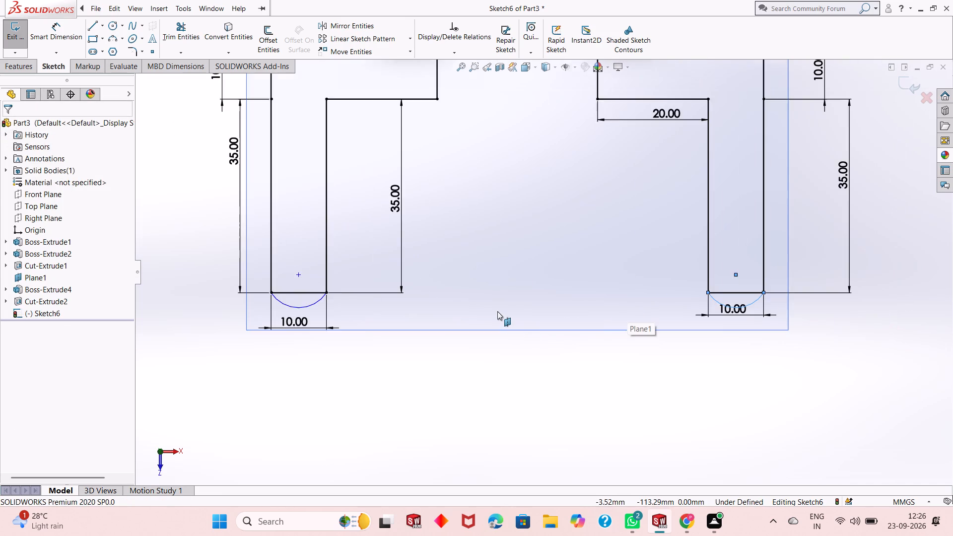
{"action": "scroll", "coordinate": [497, 311], "scroll_direction": "up", "scroll_amount": 1}
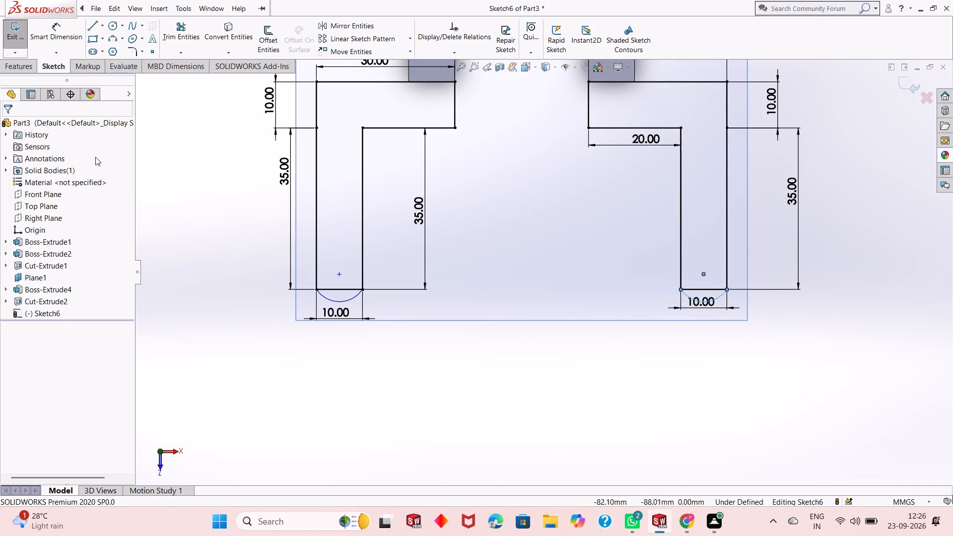
{"action": "left_click", "coordinate": [57, 42]}
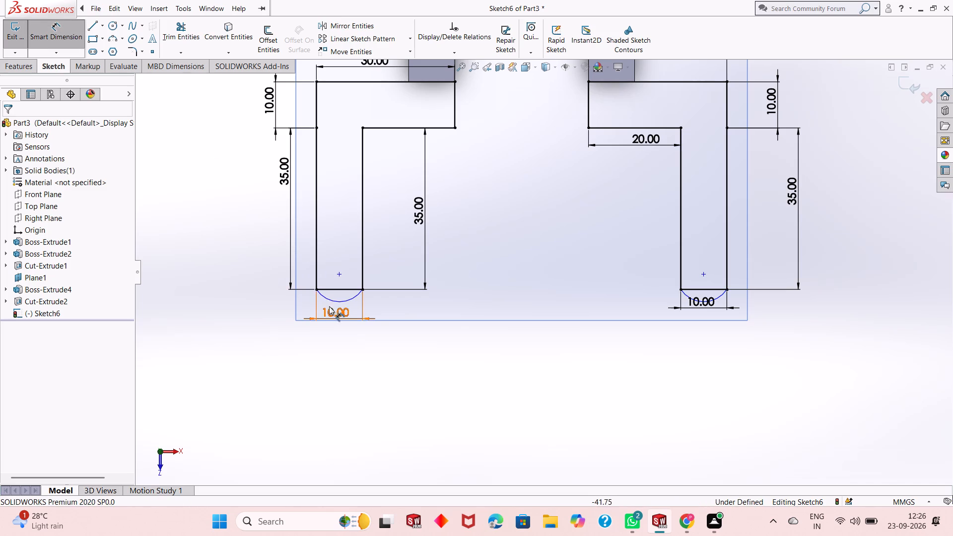
{"action": "left_click", "coordinate": [332, 301]}
{"action": "left_click", "coordinate": [264, 374]}
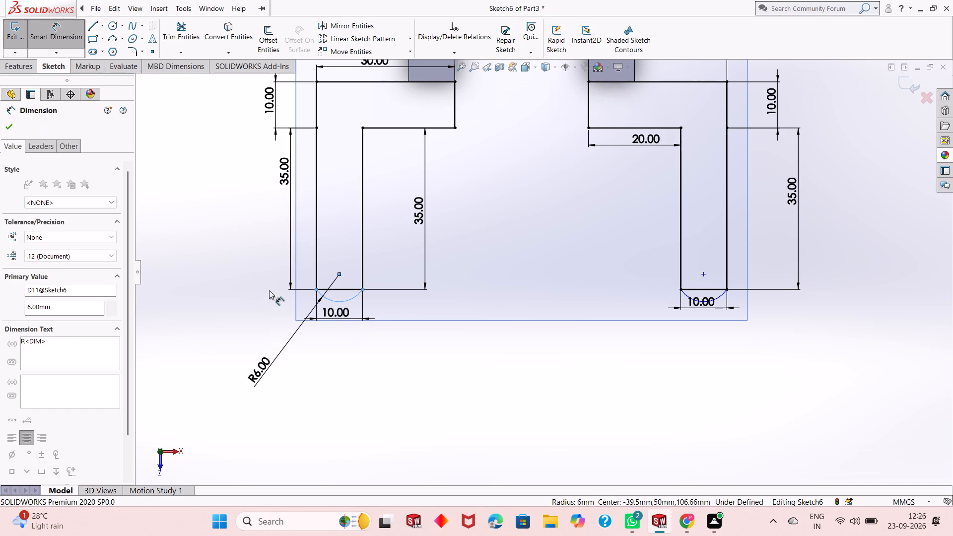
{"action": "left_click", "coordinate": [224, 360]}
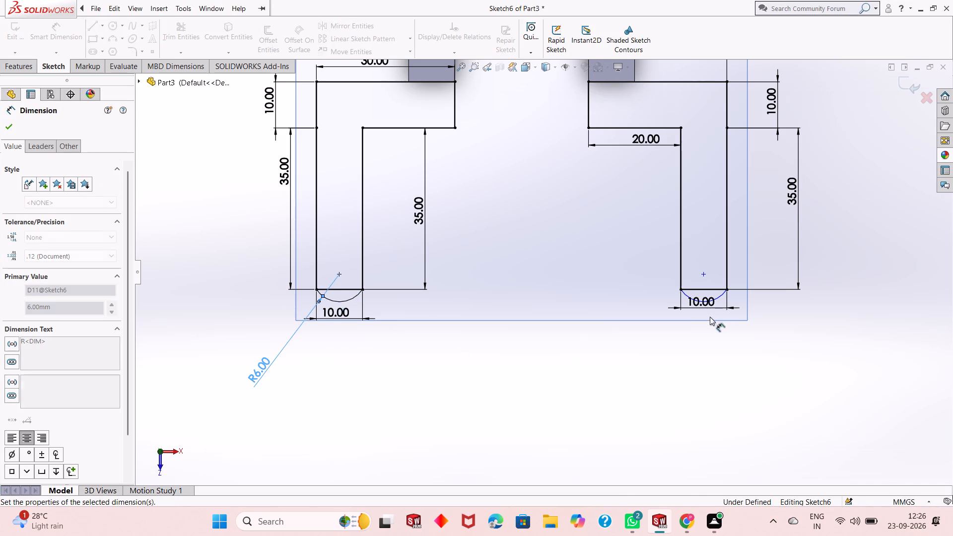
{"action": "left_click", "coordinate": [722, 297]}
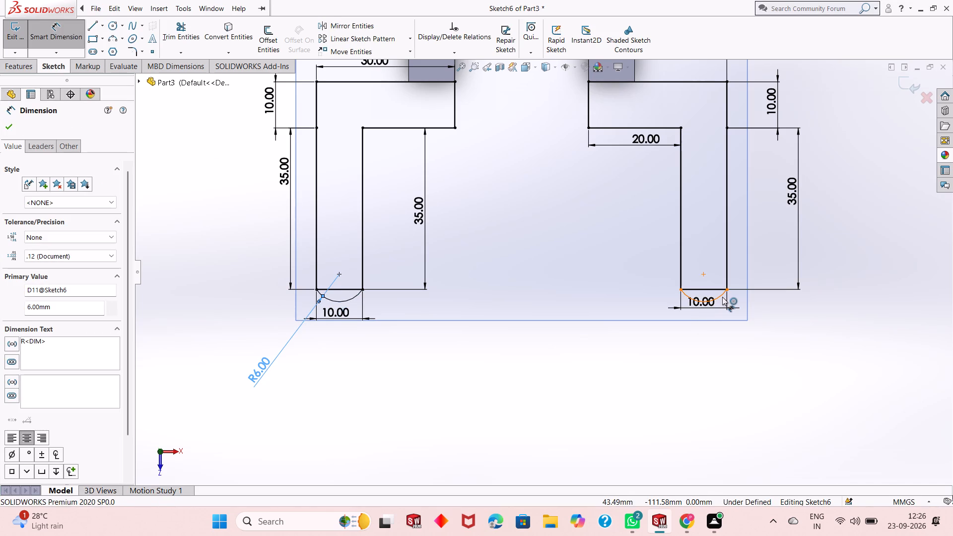
{"action": "left_click", "coordinate": [746, 343]}
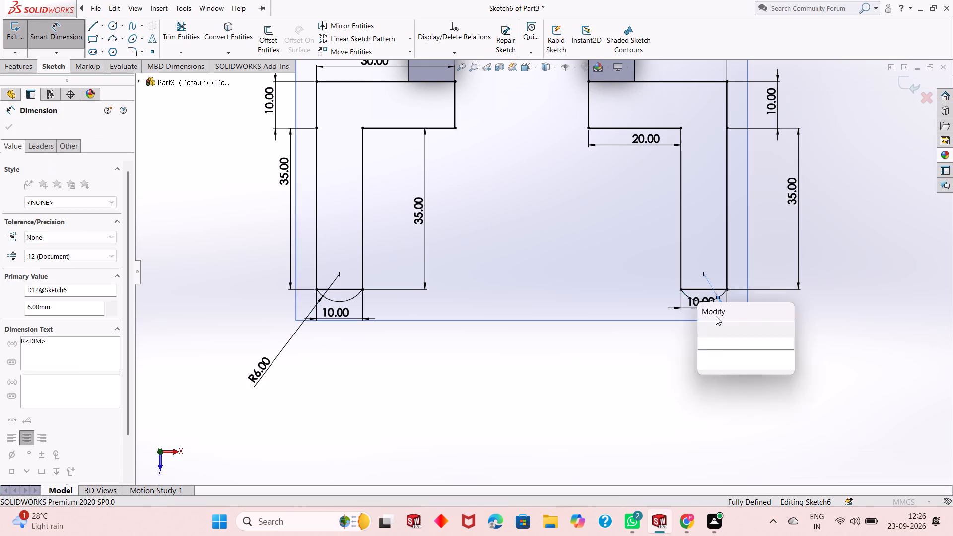
{"action": "left_click", "coordinate": [707, 334]}
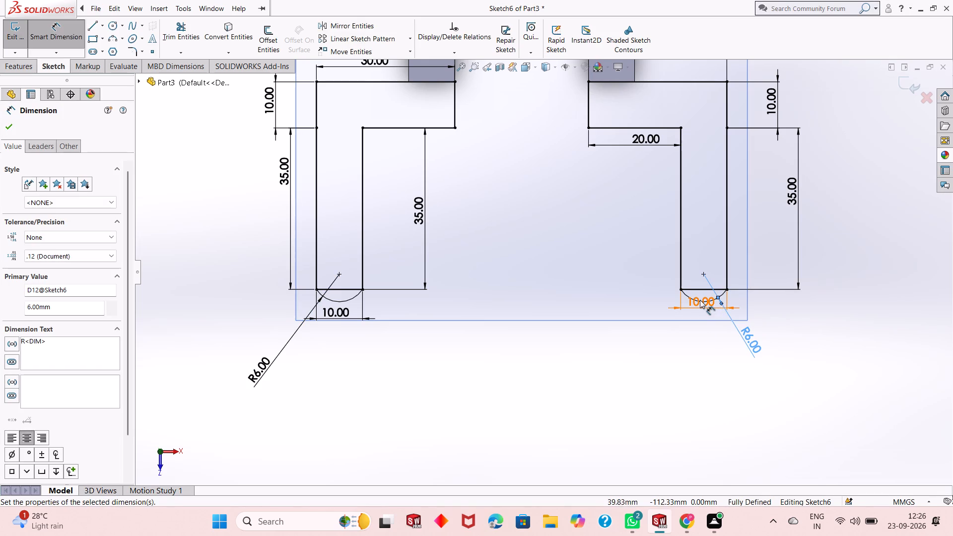
{"action": "right_click", "coordinate": [620, 423]}
{"action": "left_click", "coordinate": [633, 459]}
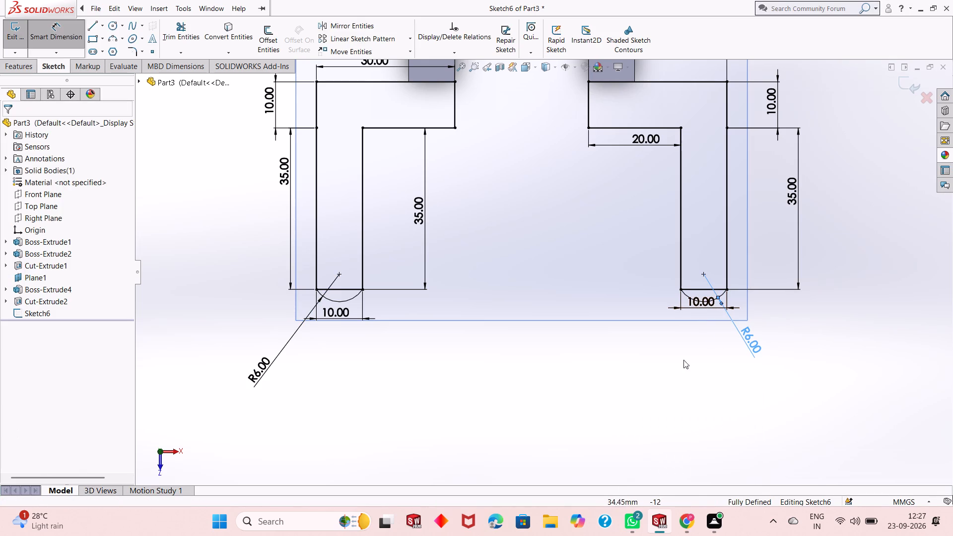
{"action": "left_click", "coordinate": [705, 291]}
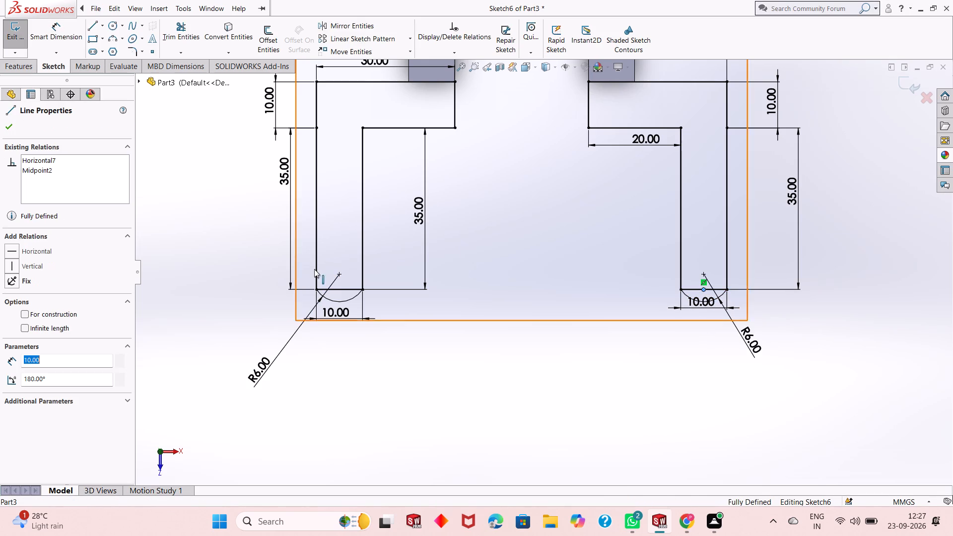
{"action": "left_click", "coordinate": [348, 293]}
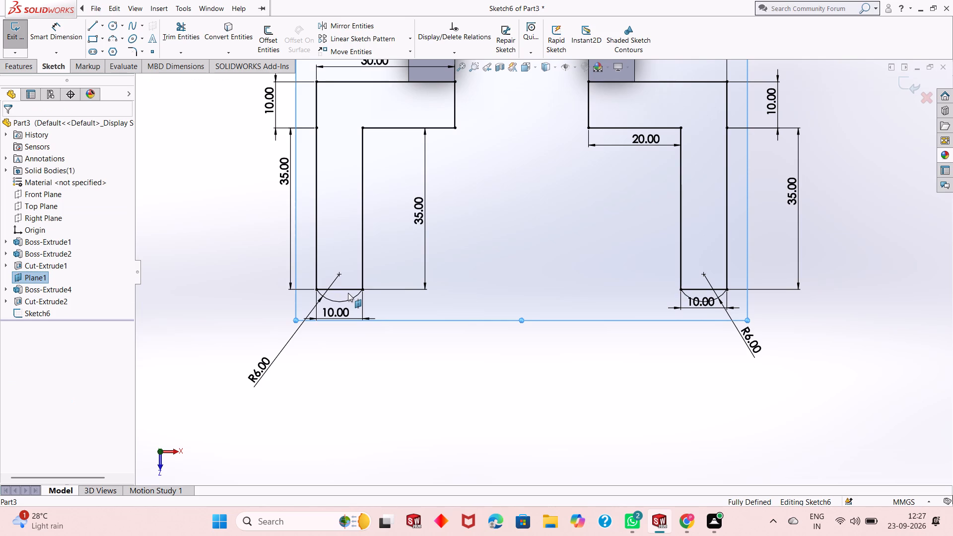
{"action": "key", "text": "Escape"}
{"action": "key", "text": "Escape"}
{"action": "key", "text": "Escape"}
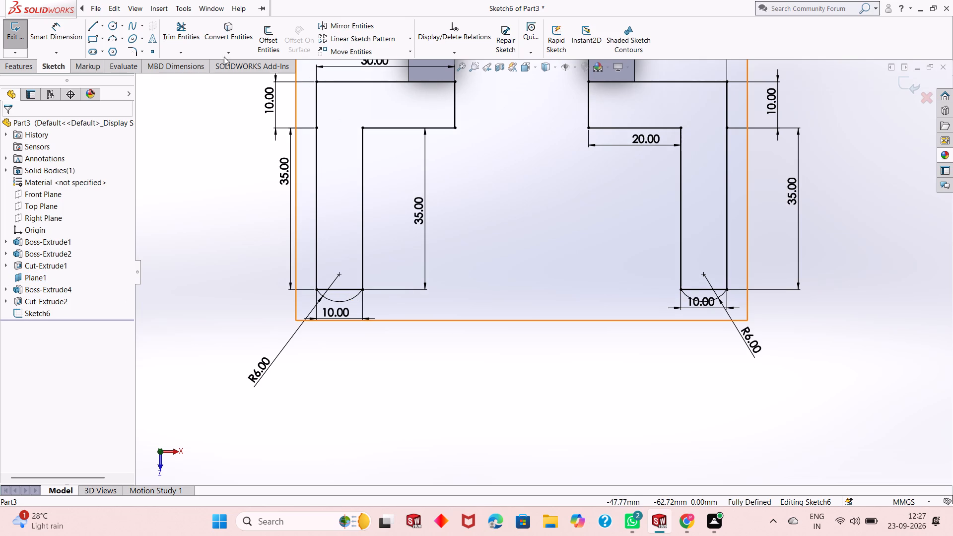
Trim away the straight end line inside the arc on both arms using Trim to closest.
{"action": "left_click", "coordinate": [188, 34]}
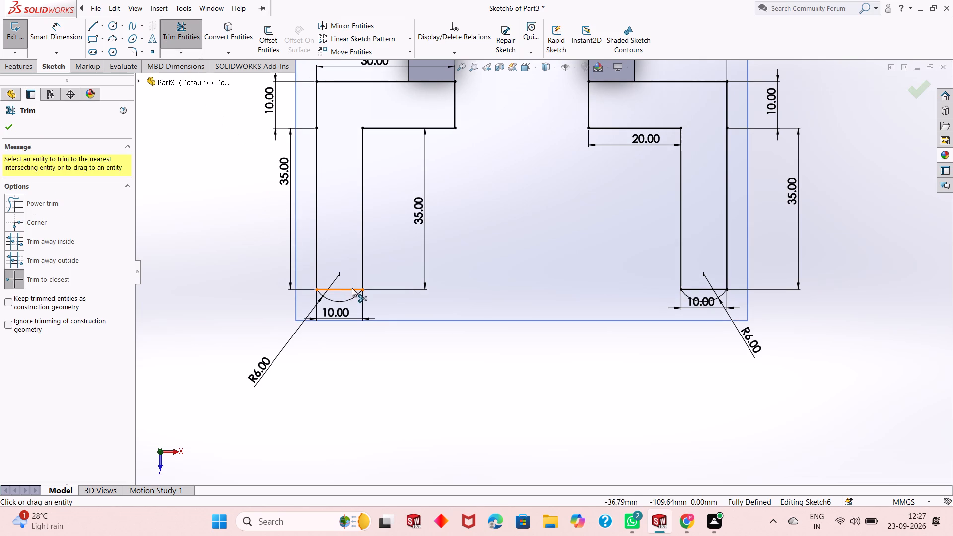
{"action": "left_click", "coordinate": [352, 288]}
{"action": "left_click", "coordinate": [699, 289]}
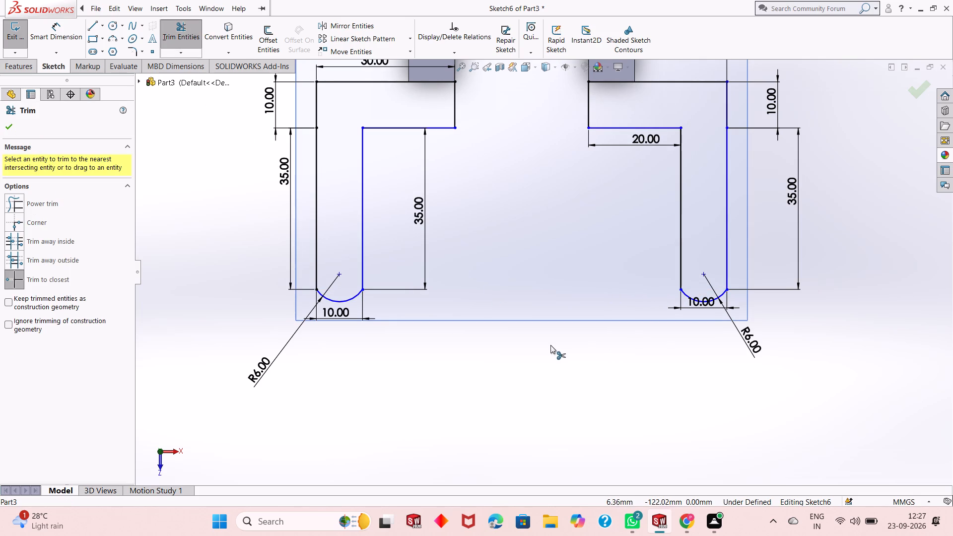
{"action": "right_click", "coordinate": [550, 345]}
{"action": "left_click", "coordinate": [580, 382]}
Dimension the short inner edge of the negative-X arm's horizontal leg at 10 mm.
{"action": "scroll", "coordinate": [480, 260], "scroll_direction": "up", "scroll_amount": 2}
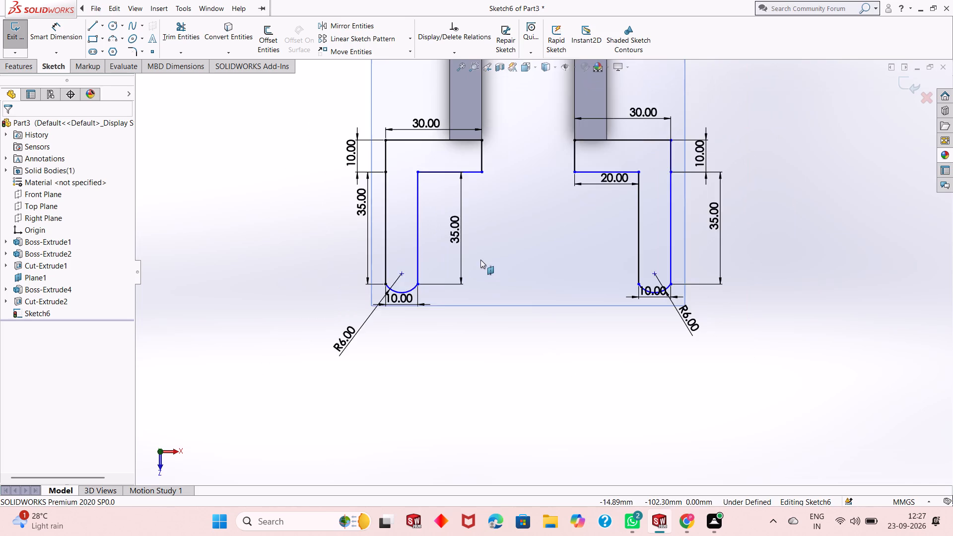
{"action": "scroll", "coordinate": [480, 260], "scroll_direction": "up", "scroll_amount": 1}
{"action": "scroll", "coordinate": [600, 239], "scroll_direction": "down", "scroll_amount": 2}
{"action": "left_click", "coordinate": [67, 41]}
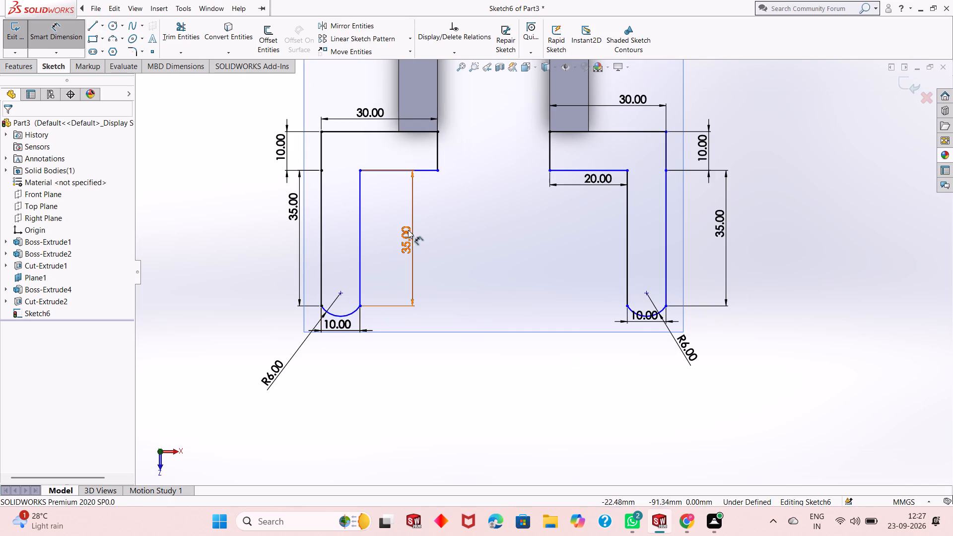
{"action": "left_click", "coordinate": [437, 174]}
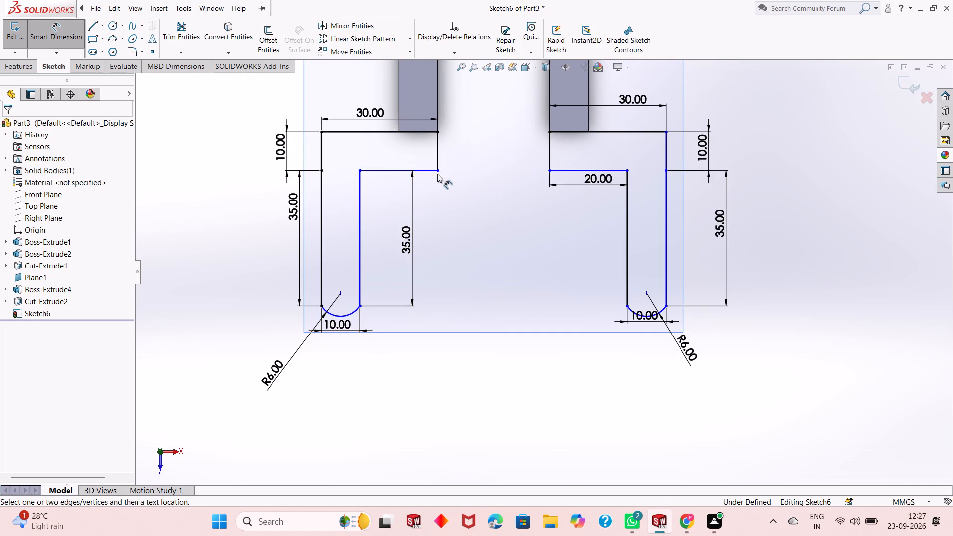
{"action": "left_click", "coordinate": [439, 164]}
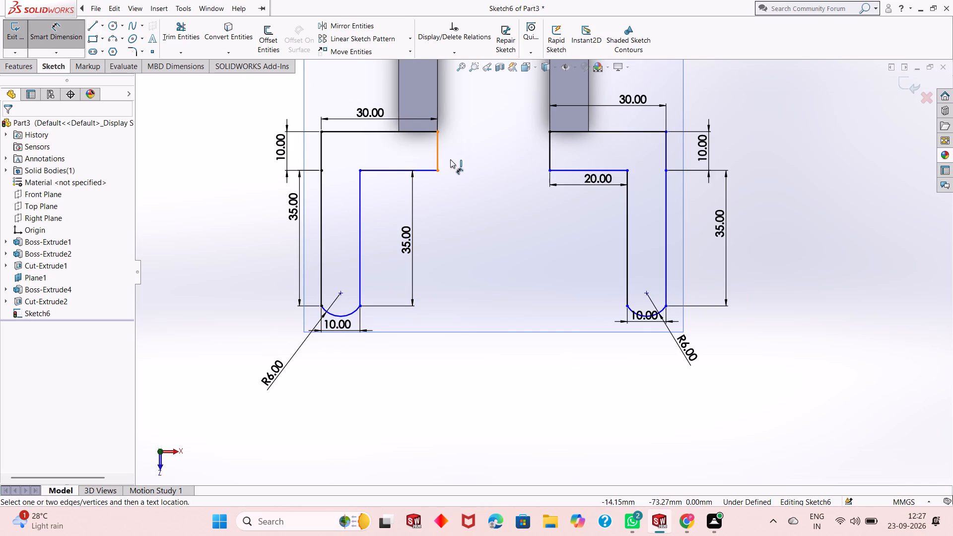
{"action": "left_click", "coordinate": [452, 159]}
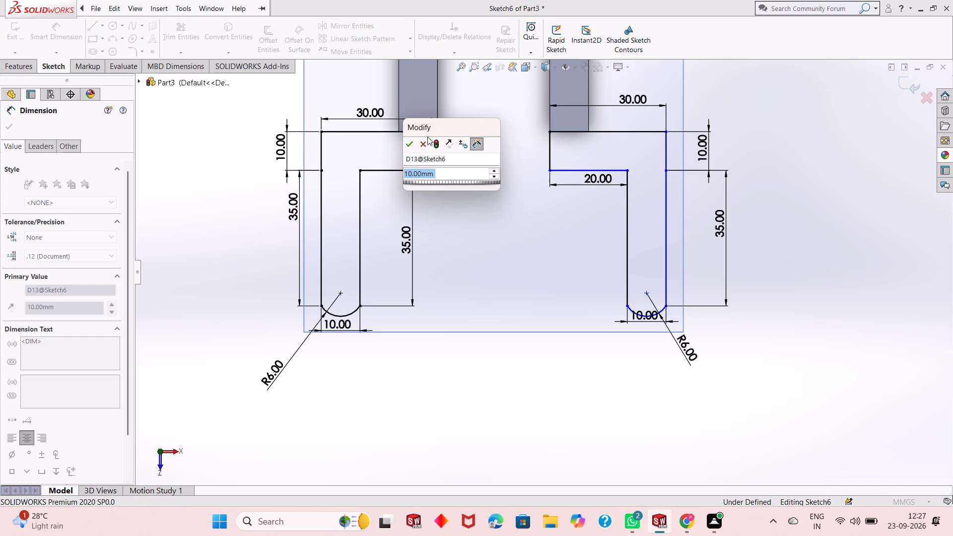
{"action": "left_click", "coordinate": [408, 147]}
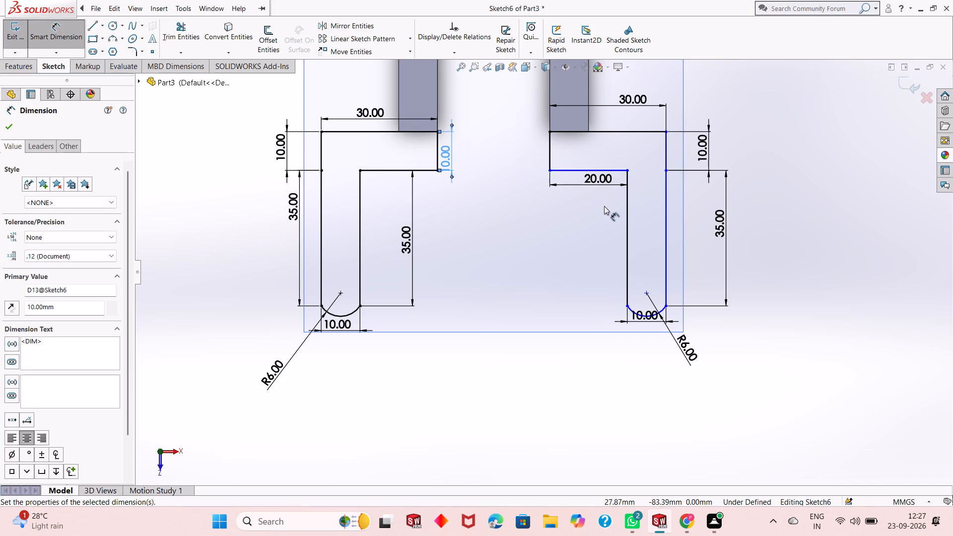
Dimension the inner side line of the positive-X arm at 35 mm.
{"action": "left_click", "coordinate": [625, 225]}
{"action": "left_click", "coordinate": [606, 230]}
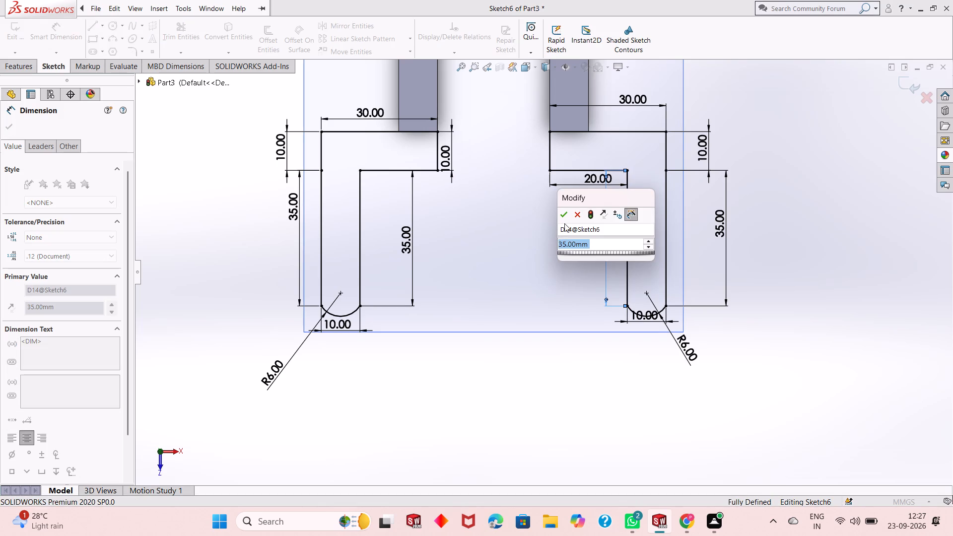
{"action": "left_click", "coordinate": [565, 220]}
{"action": "scroll", "coordinate": [489, 249], "scroll_direction": "up", "scroll_amount": 1}
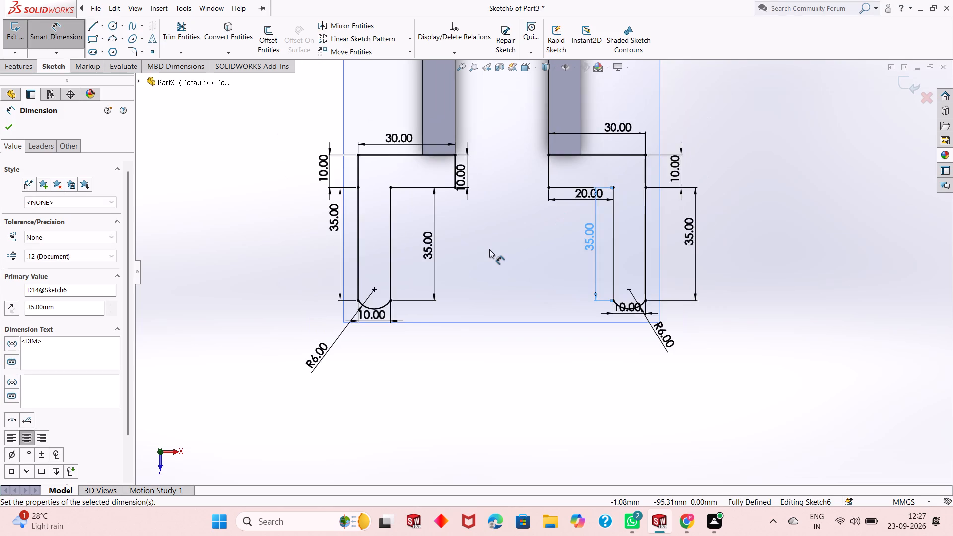
{"action": "scroll", "coordinate": [489, 249], "scroll_direction": "up", "scroll_amount": 1}
{"action": "right_click", "coordinate": [251, 266]}
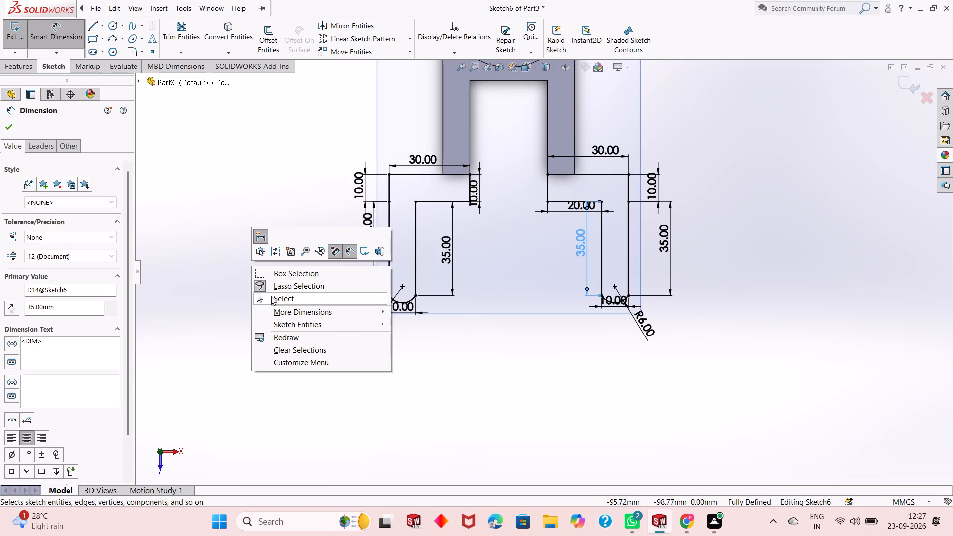
{"action": "left_click", "coordinate": [271, 296]}
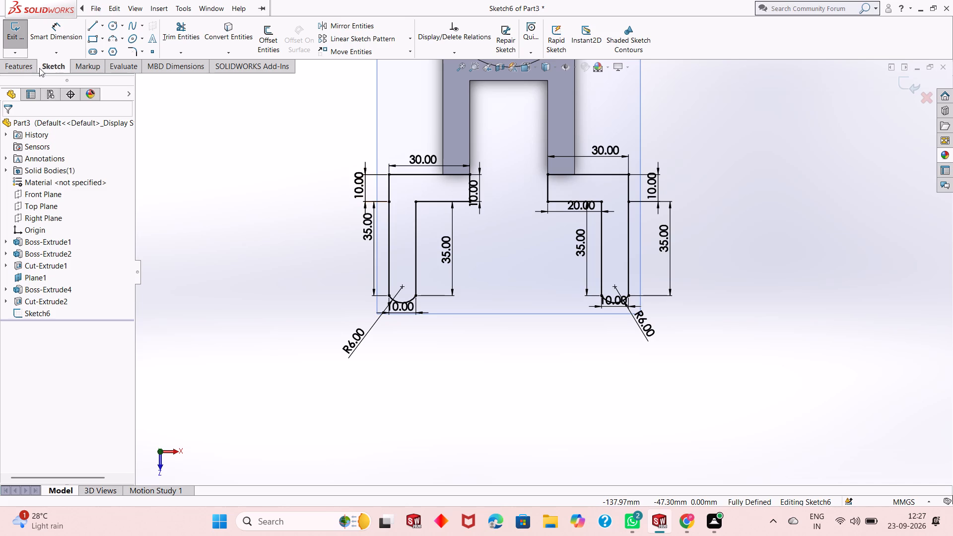
Extrude both arm profiles as a blind 40 mm boss in the reversed direction, merged with the body.
{"action": "left_click", "coordinate": [22, 68]}
{"action": "left_click", "coordinate": [24, 47]}
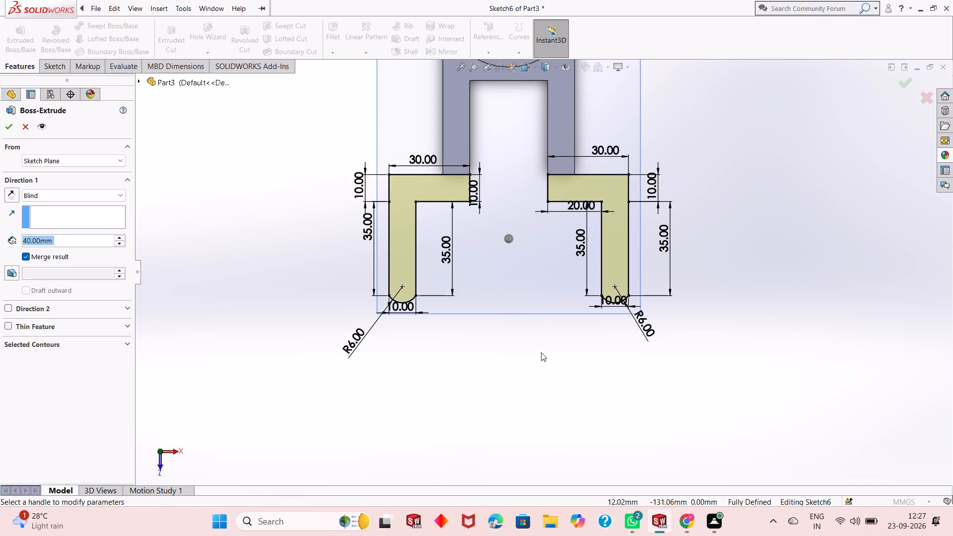
{"action": "middle_click_drag", "start_coordinate": [530, 364], "coordinate": [529, 252]}
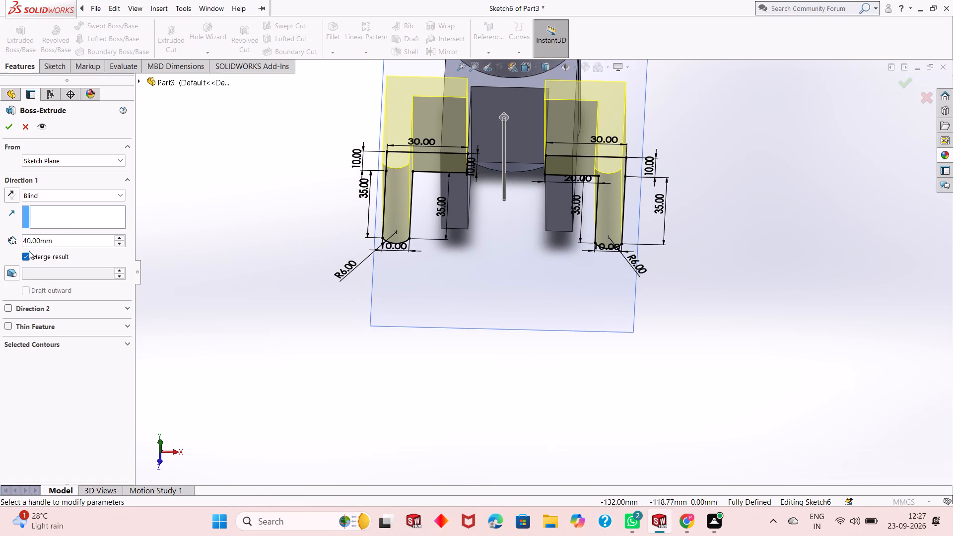
{"action": "left_click", "coordinate": [16, 194]}
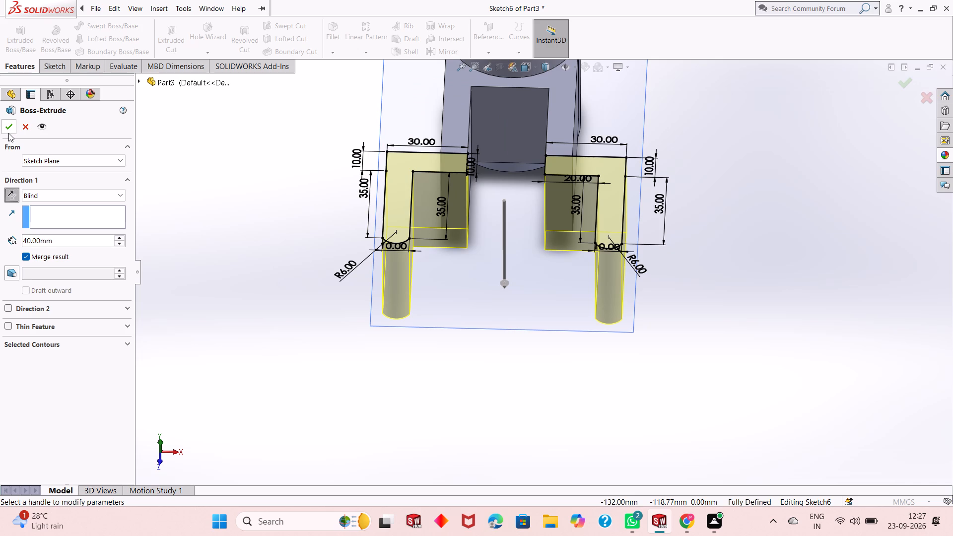
{"action": "left_click", "coordinate": [8, 133]}
{"action": "left_click", "coordinate": [558, 391]}
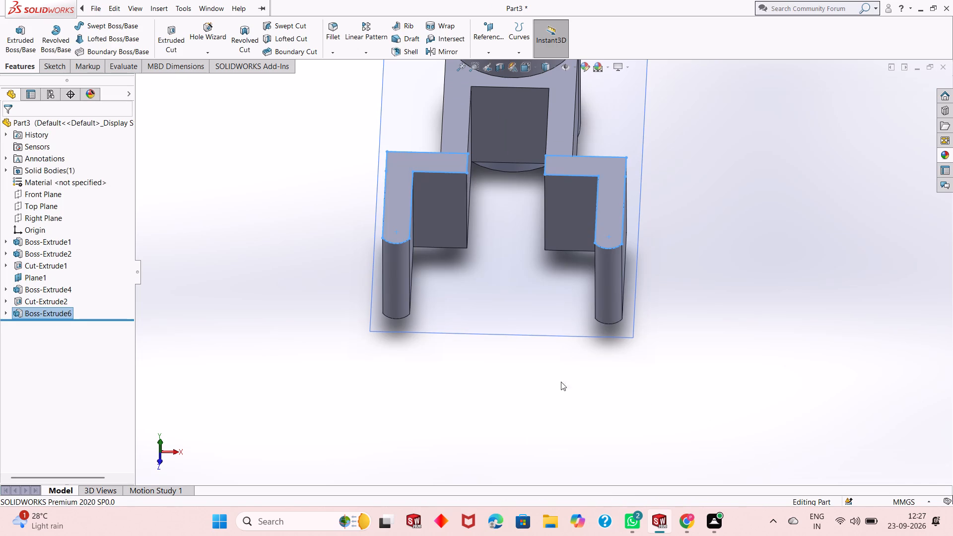
Hide the reference plane Plane1 beneath the arms.
{"action": "middle_click_drag", "start_coordinate": [561, 377], "coordinate": [500, 301]}
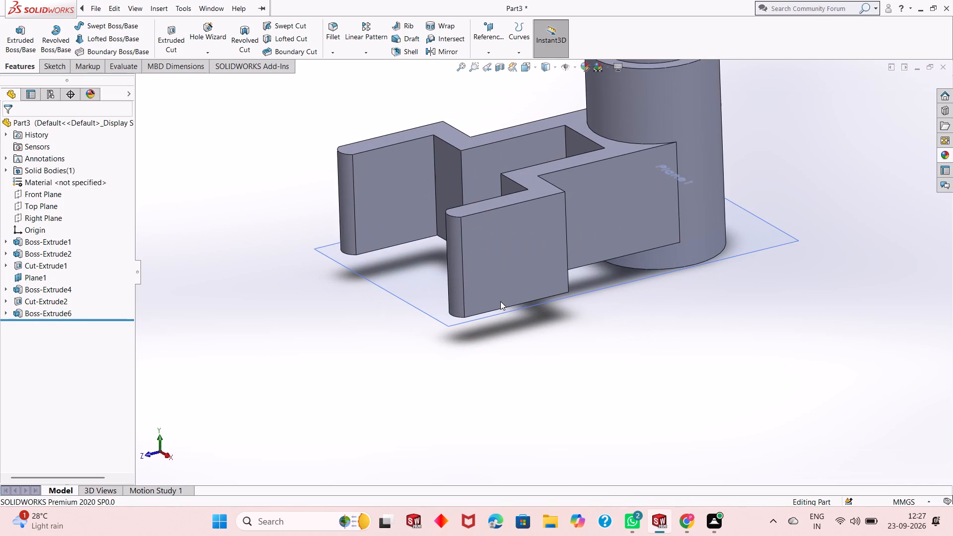
{"action": "right_click", "coordinate": [398, 260]}
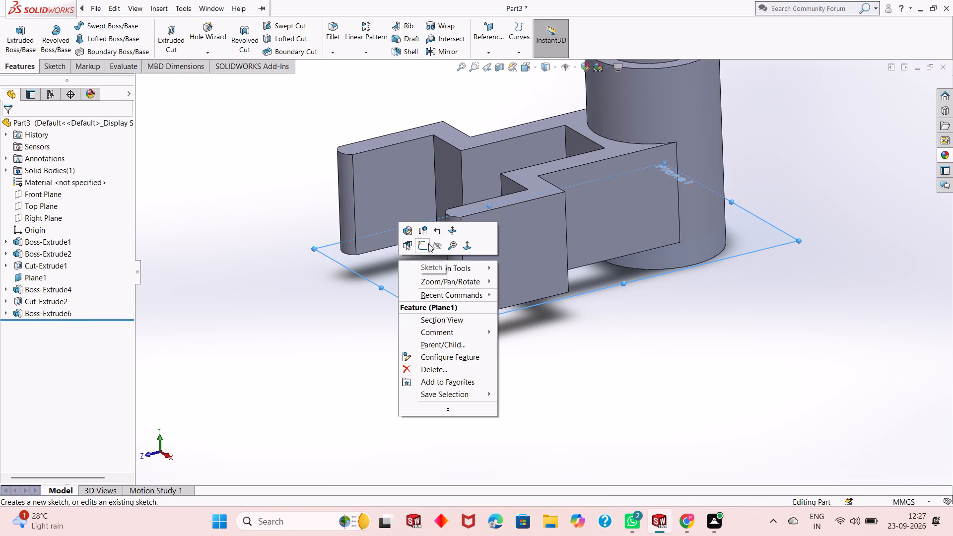
{"action": "left_click", "coordinate": [436, 243]}
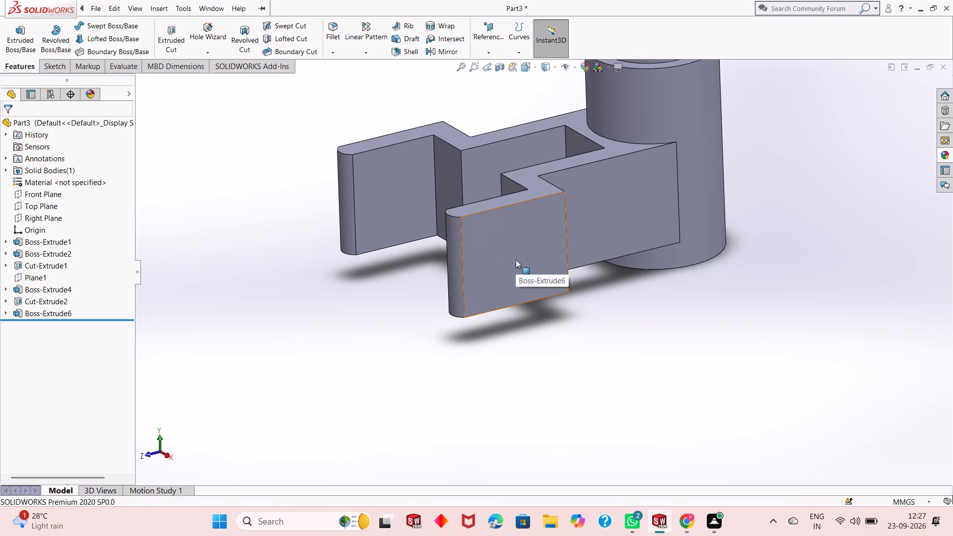
Start a sketch on the positive-X arm's outer flat face and draw a circle about 9.8 mm in diameter near its middle.
{"action": "left_click", "coordinate": [516, 260]}
{"action": "left_click", "coordinate": [557, 231]}
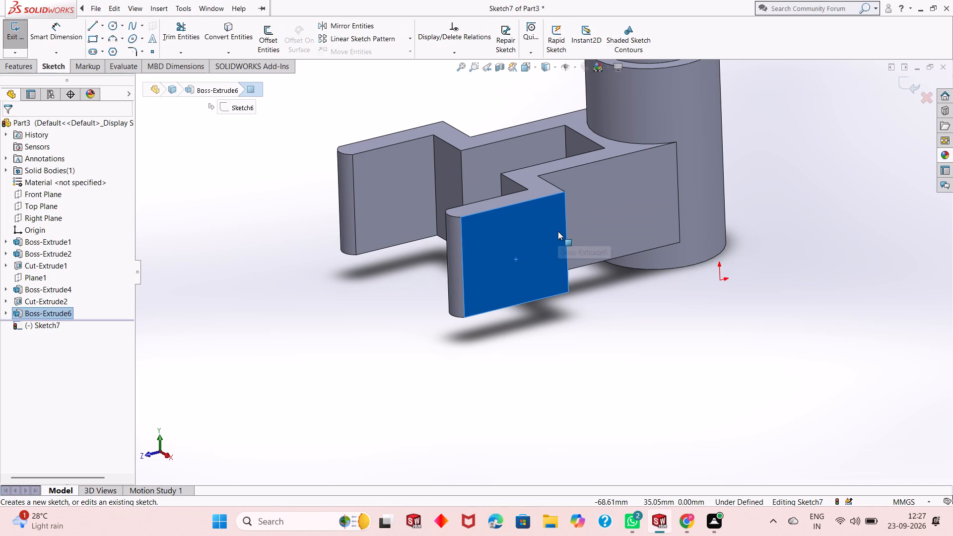
{"action": "key", "text": "ctrl+8"}
{"action": "key", "text": "Escape"}
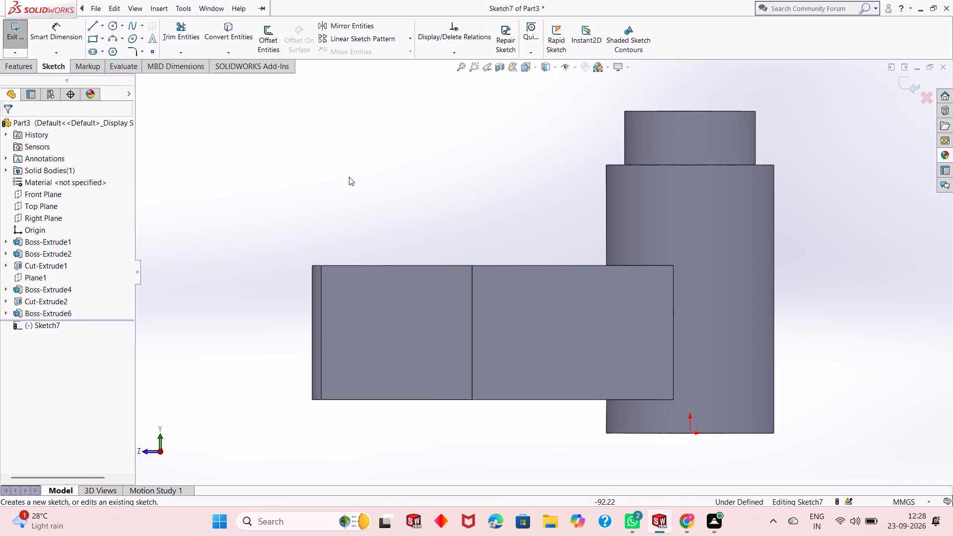
{"action": "left_click", "coordinate": [115, 22]}
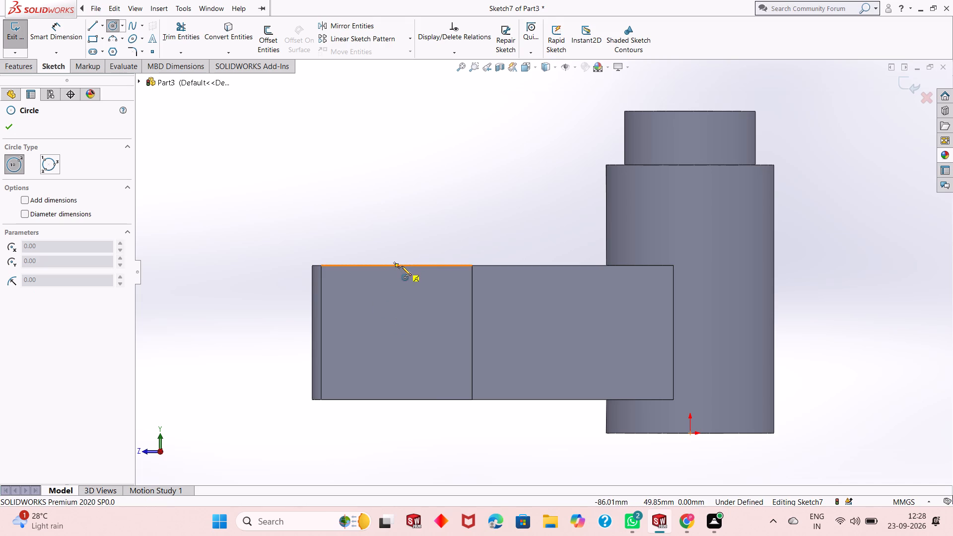
{"action": "left_click", "coordinate": [396, 326]}
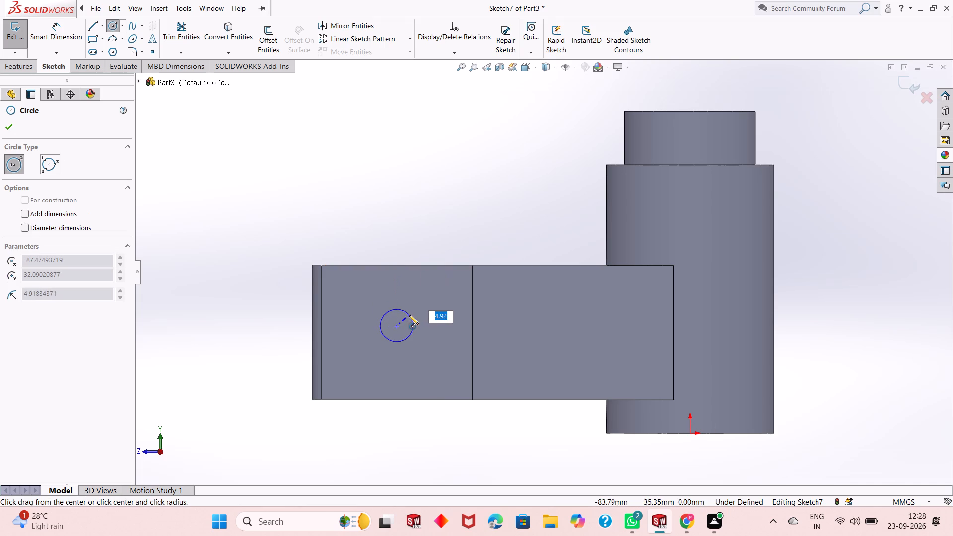
{"action": "left_click", "coordinate": [409, 315]}
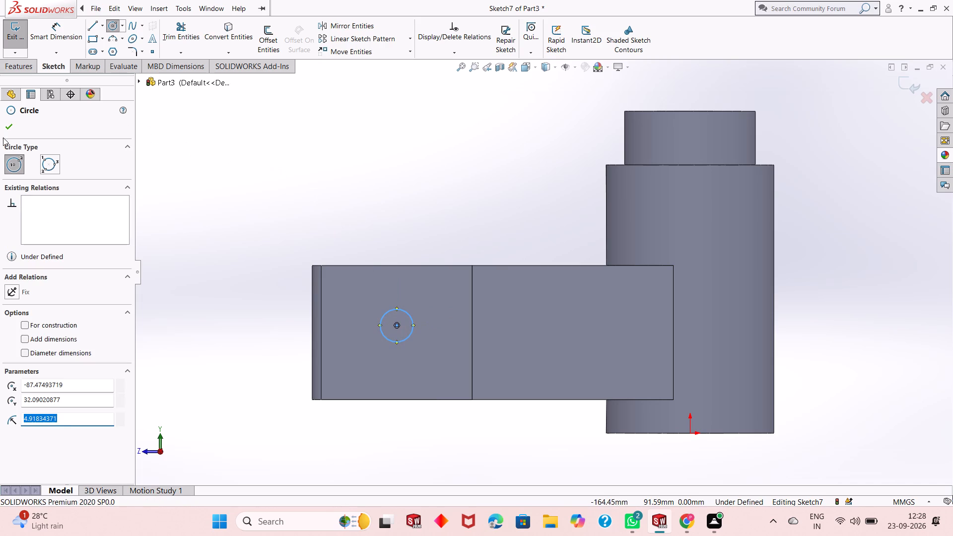
{"action": "left_click", "coordinate": [8, 133]}
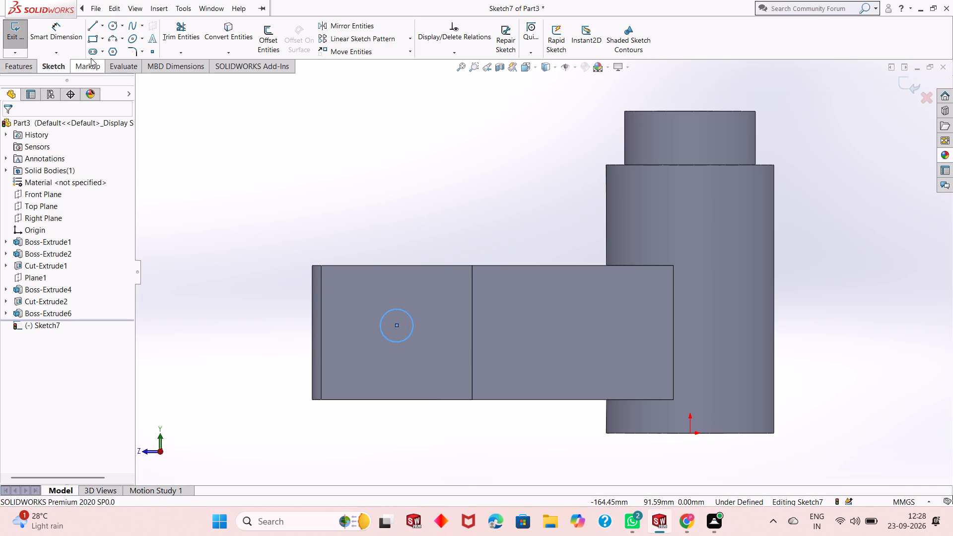
Dimension the circle's diameter at 10 mm.
{"action": "left_click", "coordinate": [75, 33]}
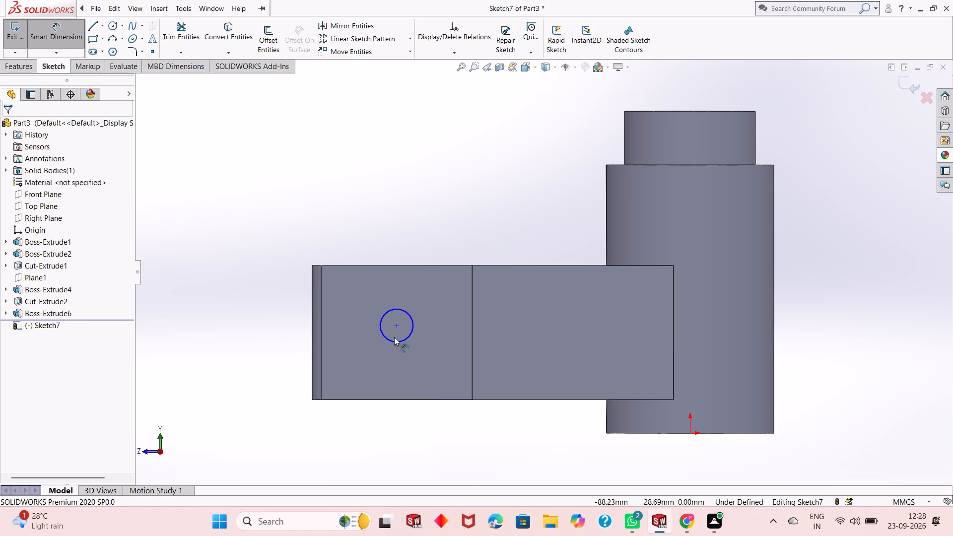
{"action": "left_click", "coordinate": [394, 341]}
{"action": "left_click", "coordinate": [259, 431]}
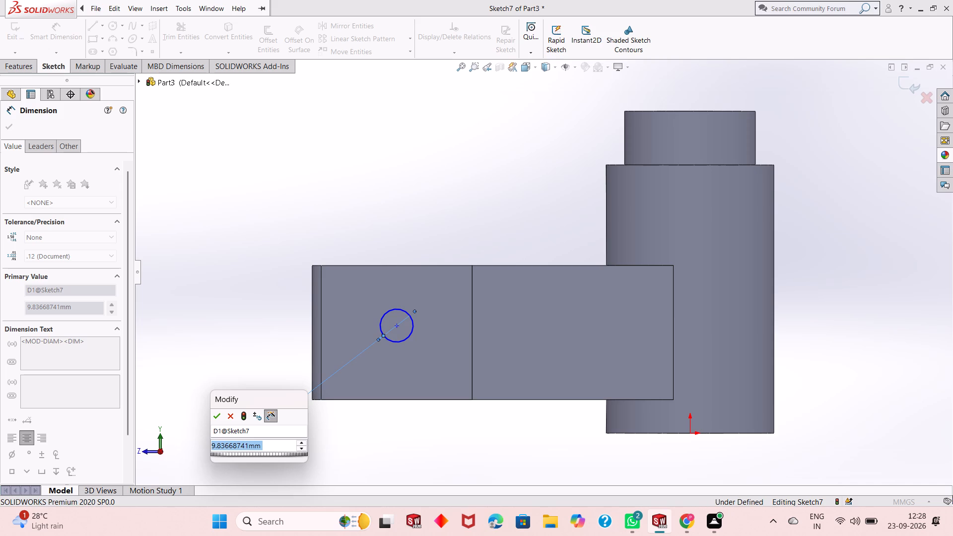
{"action": "type", "text": "10"}
{"action": "key", "text": "Return"}
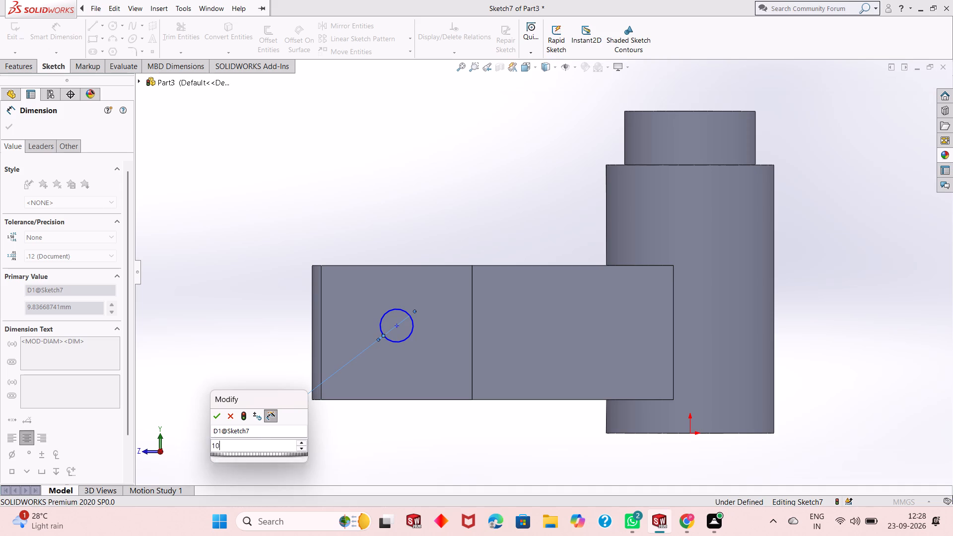
Dimension the horizontal distance from the circle's centre to the lower corner at the arm's rounded end at 22.5 mm.
{"action": "middle_click_drag", "start_coordinate": [301, 277], "coordinate": [323, 322]}
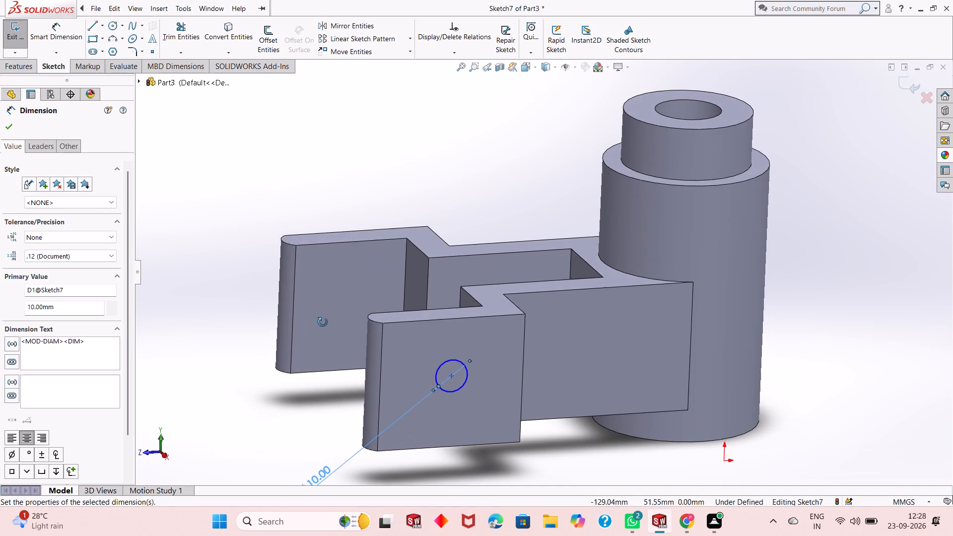
{"action": "middle_click_drag", "start_coordinate": [323, 322], "coordinate": [310, 291]}
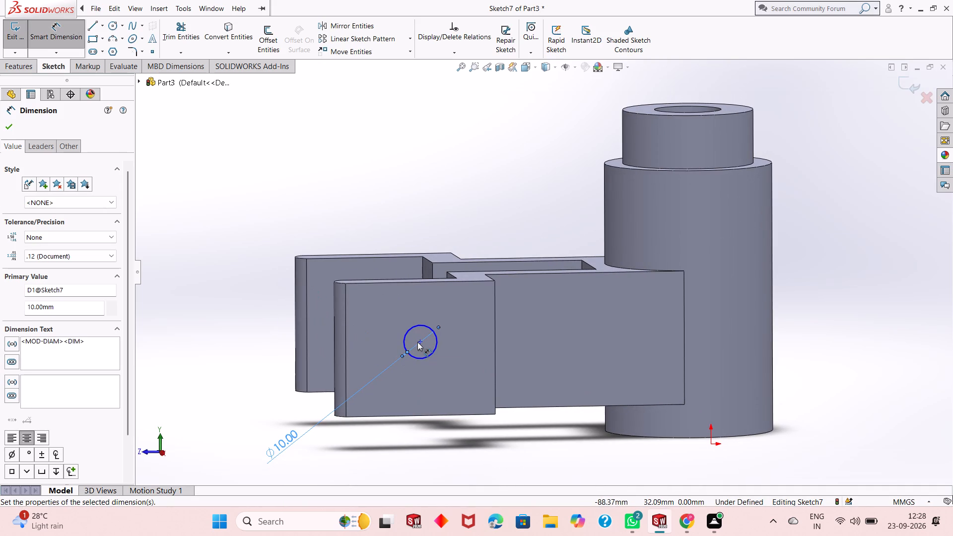
{"action": "left_click", "coordinate": [423, 343]}
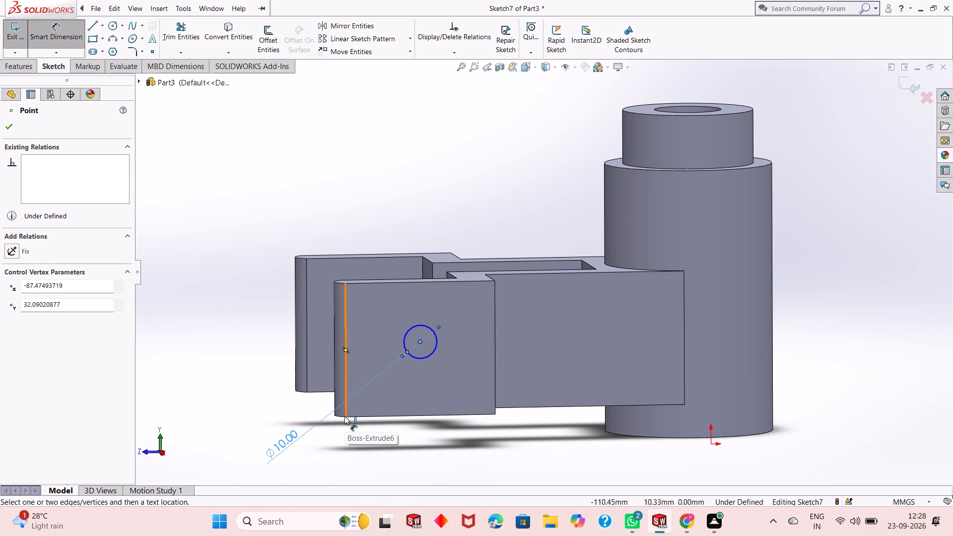
{"action": "left_click", "coordinate": [345, 416]}
{"action": "left_click", "coordinate": [373, 458]}
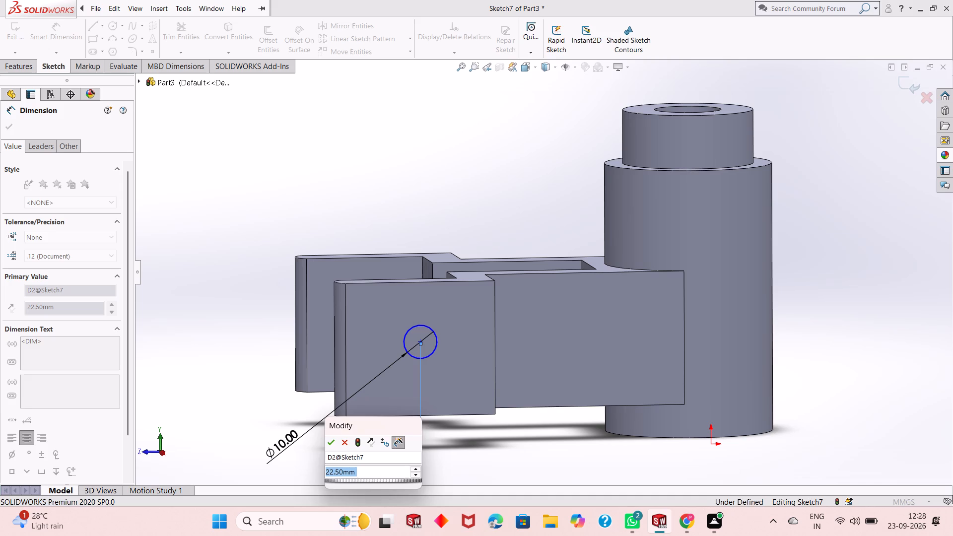
{"action": "key", "text": "Return"}
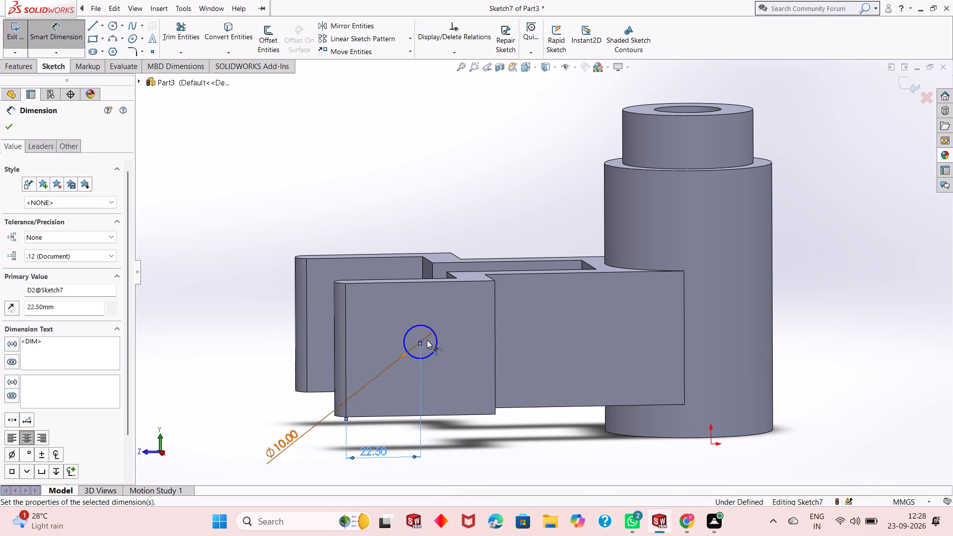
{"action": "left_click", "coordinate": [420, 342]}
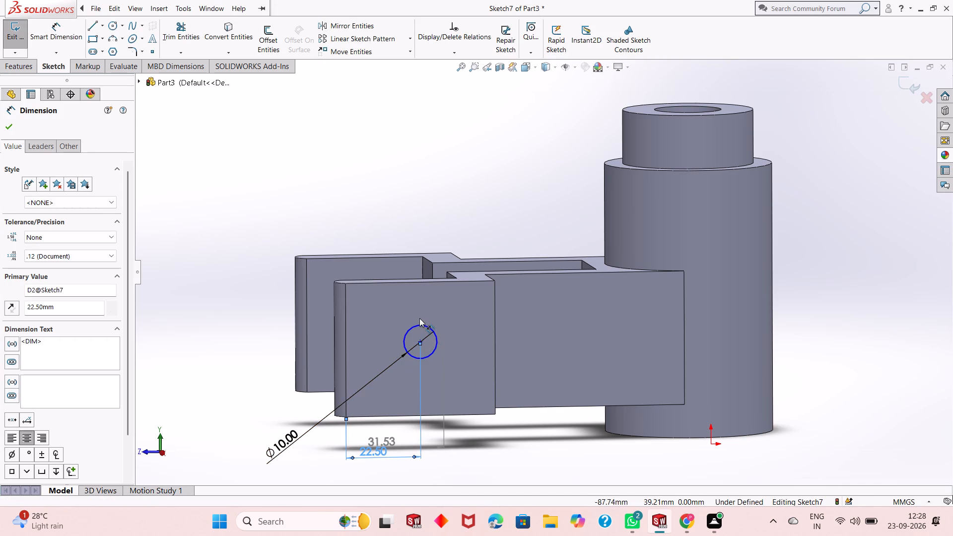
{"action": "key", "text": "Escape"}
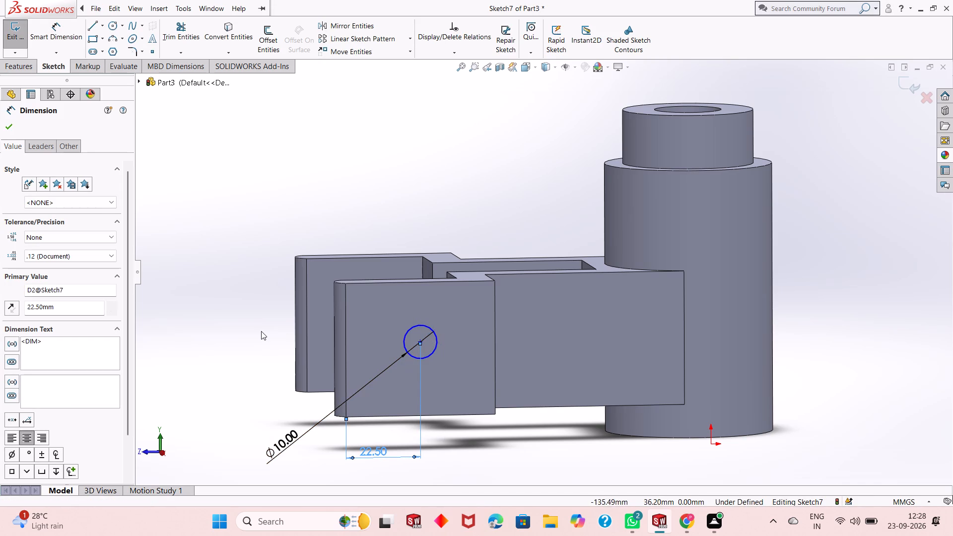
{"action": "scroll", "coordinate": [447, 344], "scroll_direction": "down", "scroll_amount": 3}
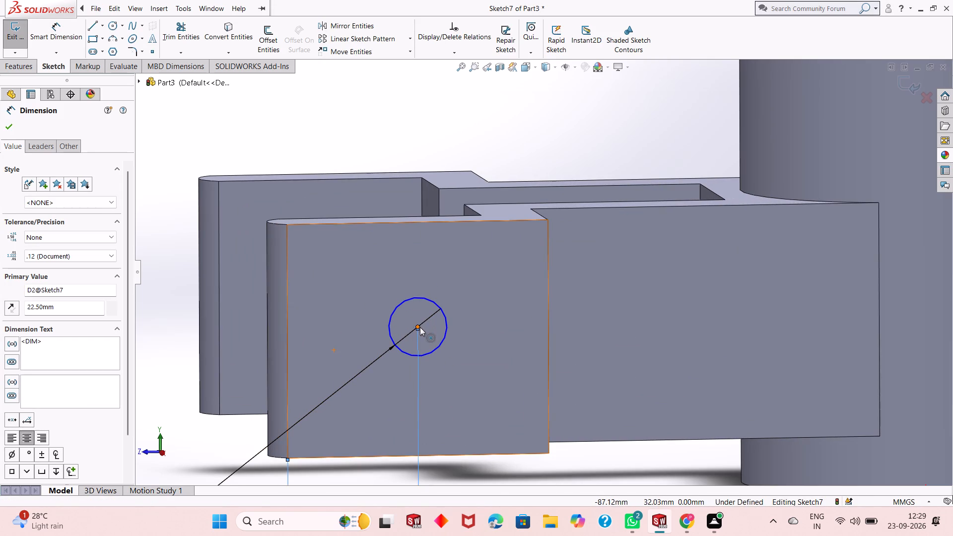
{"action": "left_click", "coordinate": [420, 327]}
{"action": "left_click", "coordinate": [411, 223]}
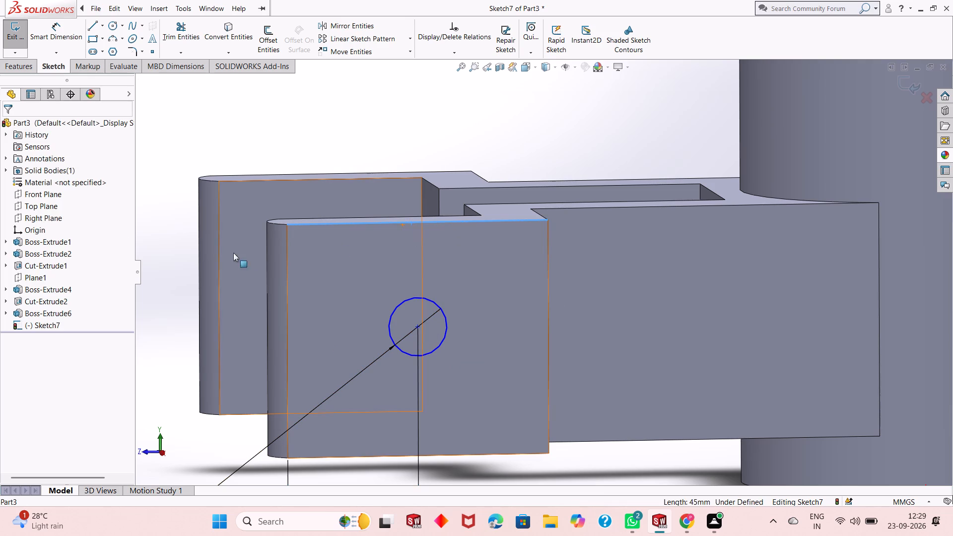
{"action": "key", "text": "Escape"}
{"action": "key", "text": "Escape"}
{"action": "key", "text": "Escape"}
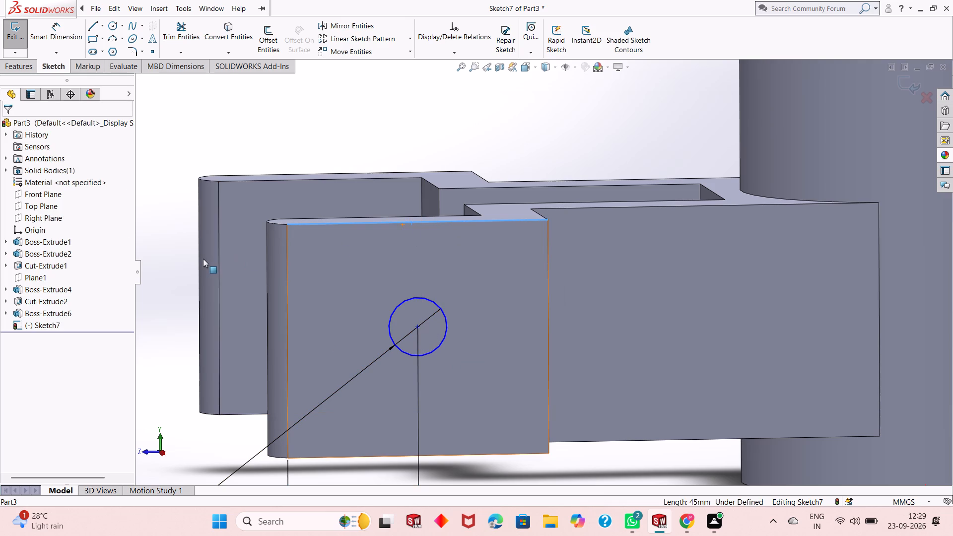
Dimension the vertical distance from the circle's centre to the arm face's upper edge at 20 mm.
{"action": "left_click", "coordinate": [72, 22]}
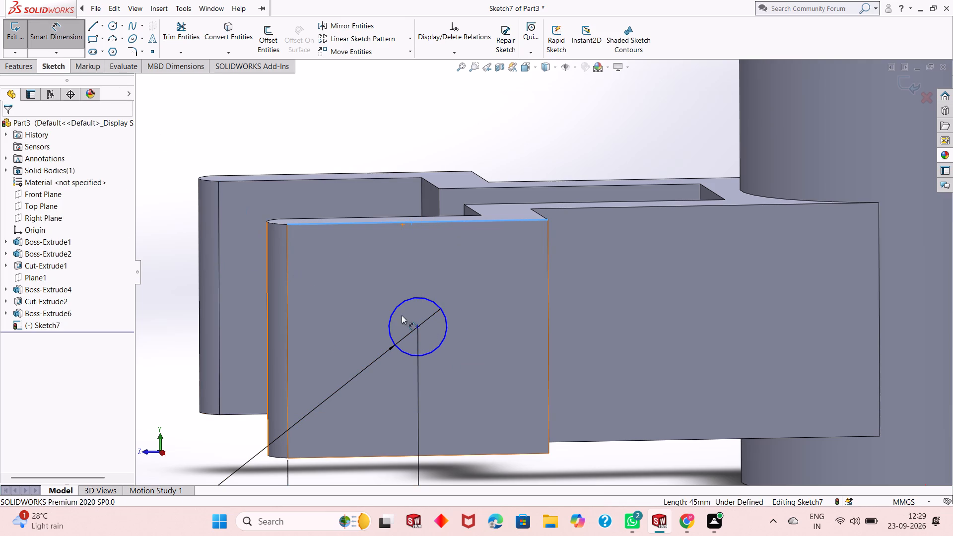
{"action": "left_click", "coordinate": [418, 329]}
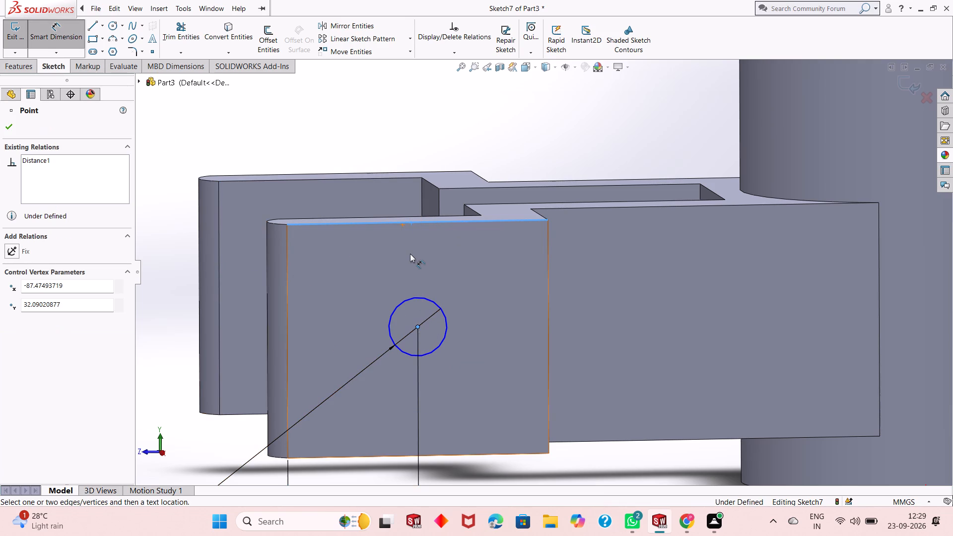
{"action": "left_click", "coordinate": [412, 223]}
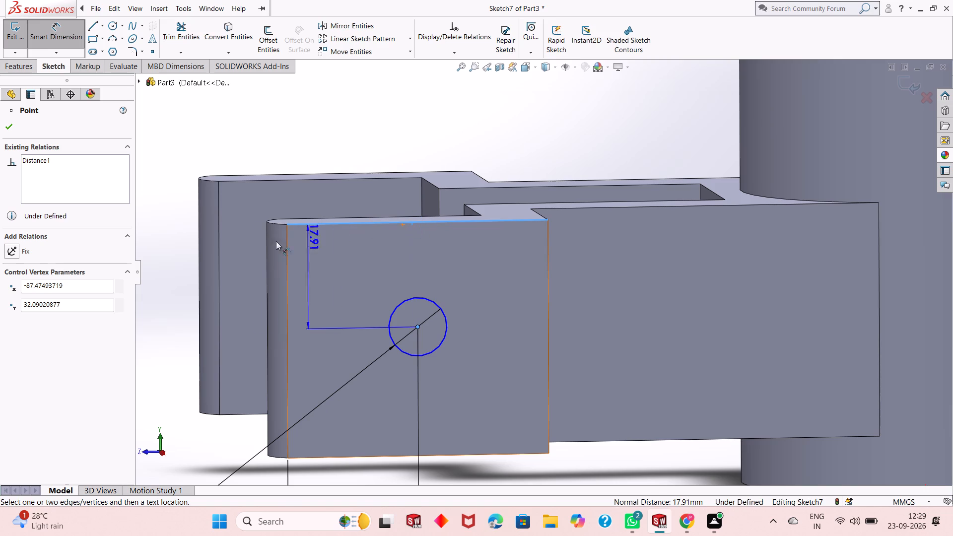
{"action": "scroll", "coordinate": [226, 256], "scroll_direction": "up", "scroll_amount": 2}
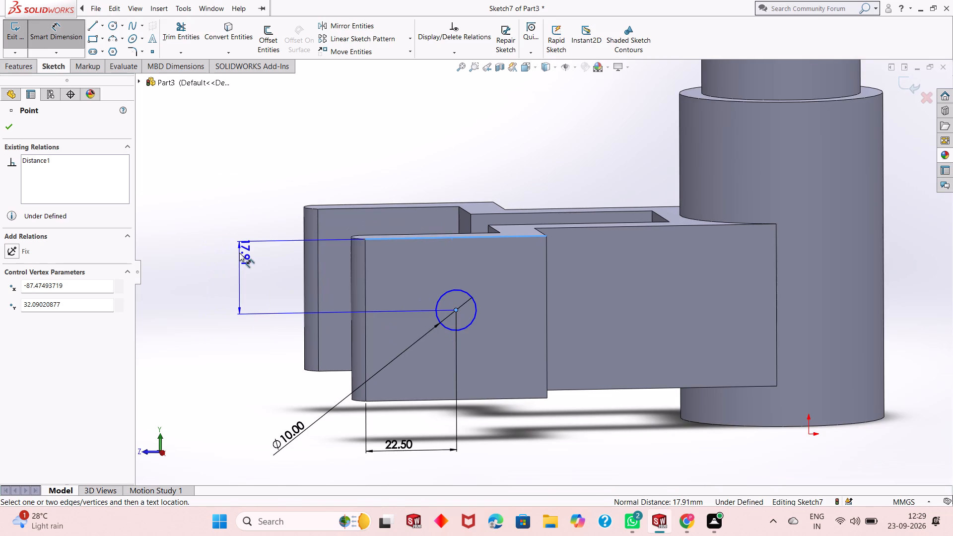
{"action": "left_click", "coordinate": [239, 253]}
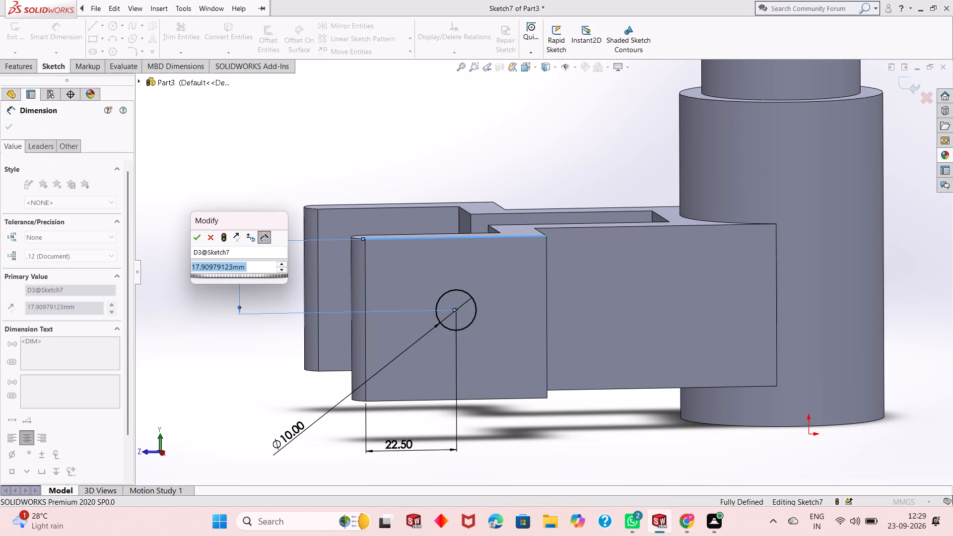
{"action": "type", "text": "20"}
{"action": "key", "text": "Return"}
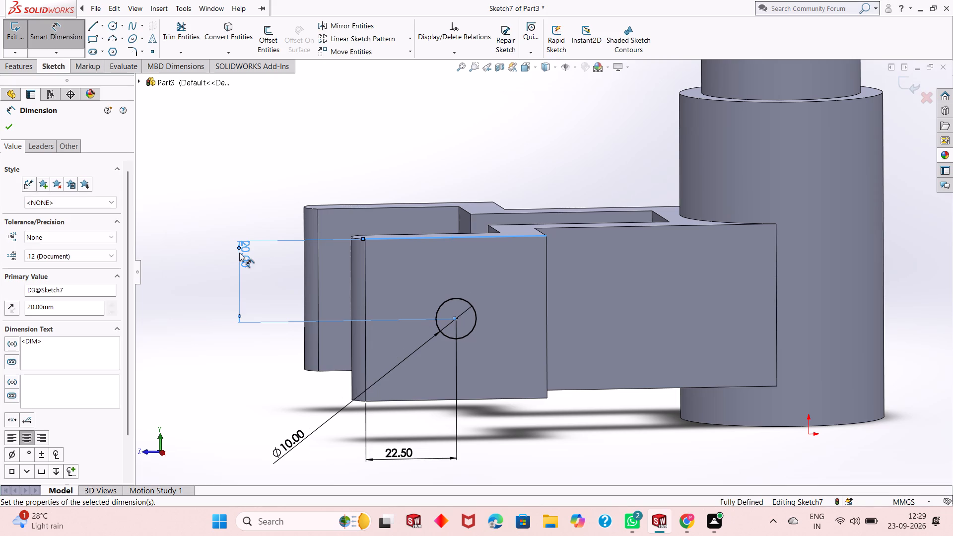
{"action": "left_click", "coordinate": [0, 124]}
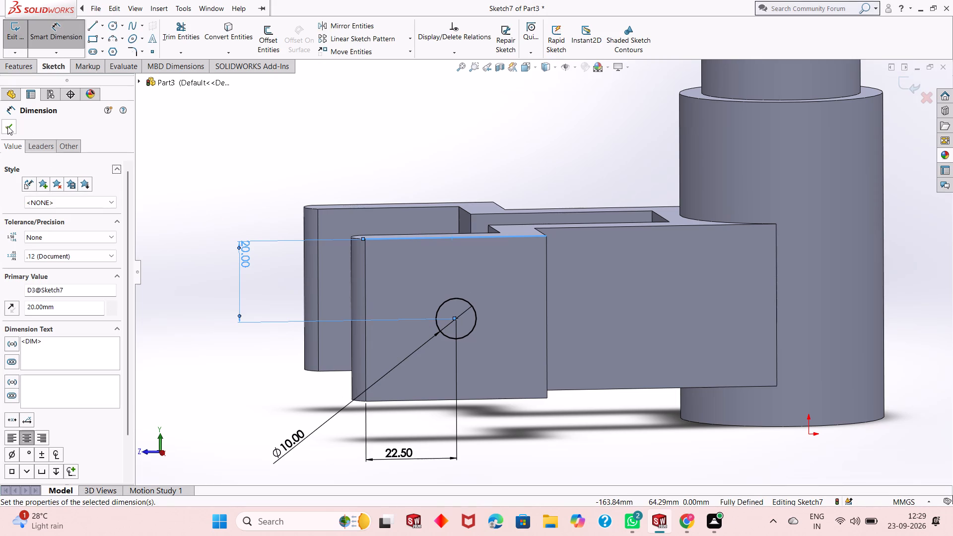
{"action": "left_click", "coordinate": [7, 126]}
Extrude-cut the 10 mm circle Through All so the hole passes through both arms.
{"action": "scroll", "coordinate": [214, 307], "scroll_direction": "up", "scroll_amount": 1}
{"action": "scroll", "coordinate": [256, 322], "scroll_direction": "up", "scroll_amount": 1}
{"action": "scroll", "coordinate": [543, 260], "scroll_direction": "down", "scroll_amount": 1}
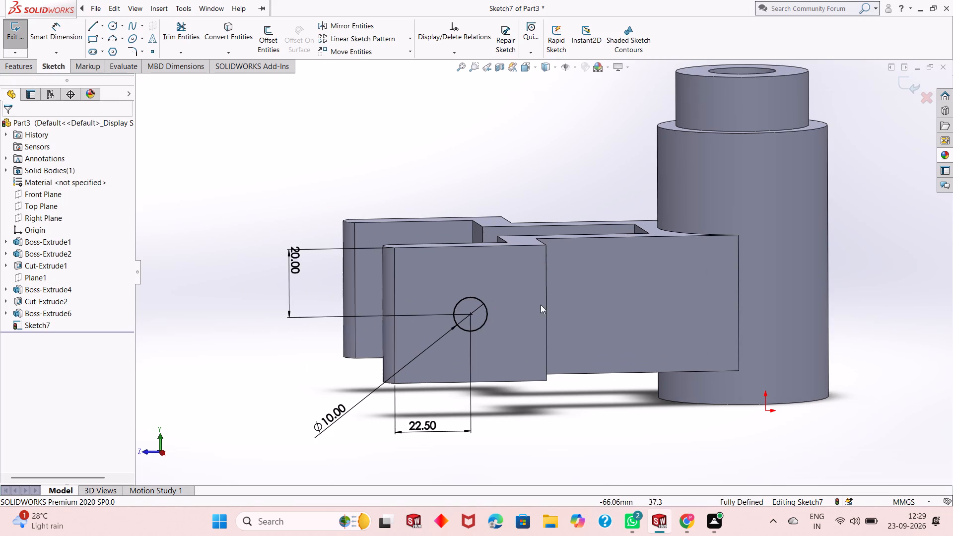
{"action": "left_click", "coordinate": [550, 410]}
{"action": "middle_click_drag", "start_coordinate": [562, 354], "coordinate": [612, 364]}
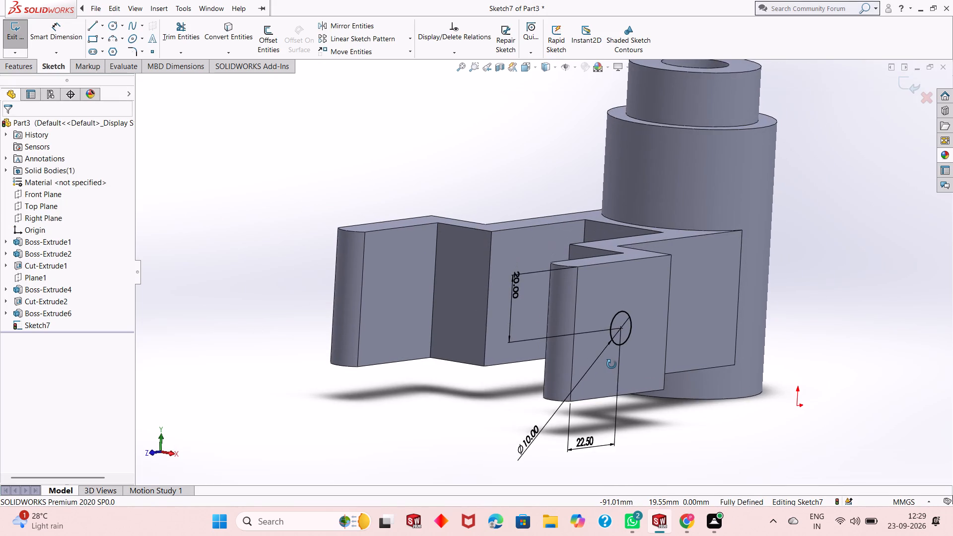
{"action": "middle_click_drag", "start_coordinate": [612, 364], "coordinate": [594, 371]}
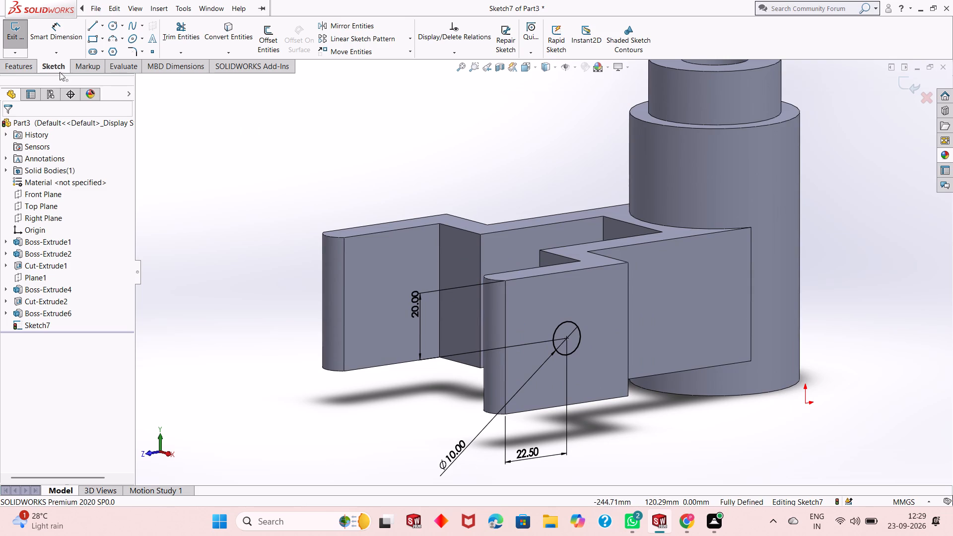
{"action": "left_click", "coordinate": [18, 66]}
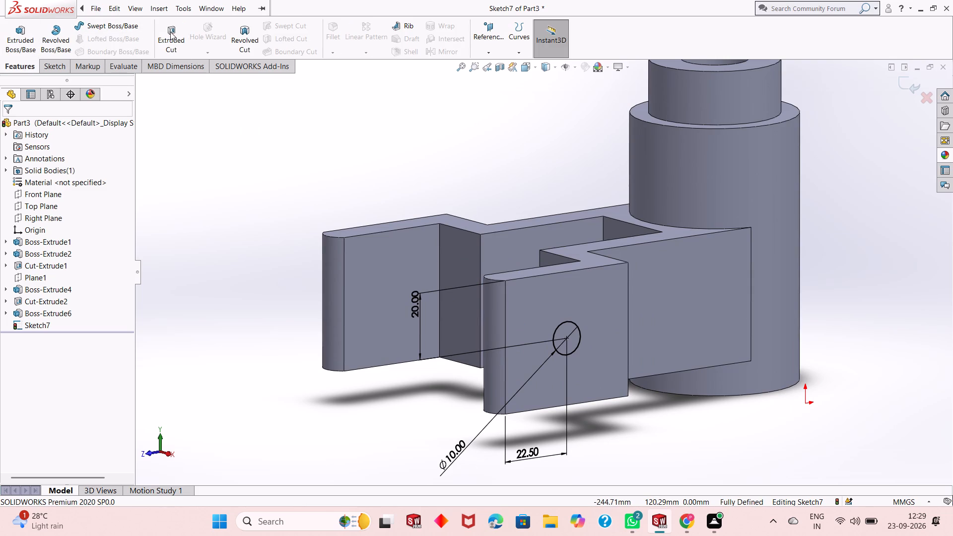
{"action": "left_click", "coordinate": [170, 32]}
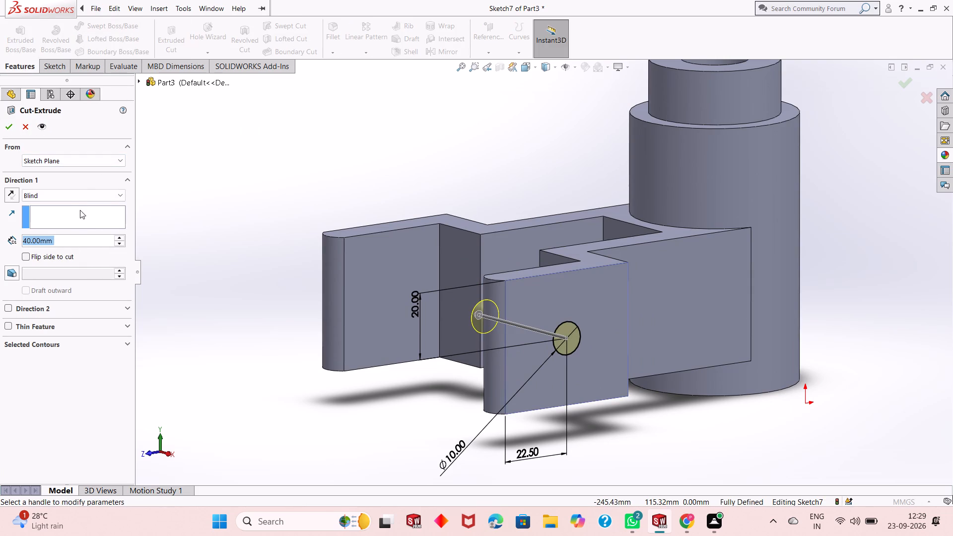
{"action": "left_click", "coordinate": [84, 198]}
{"action": "left_click", "coordinate": [84, 211]}
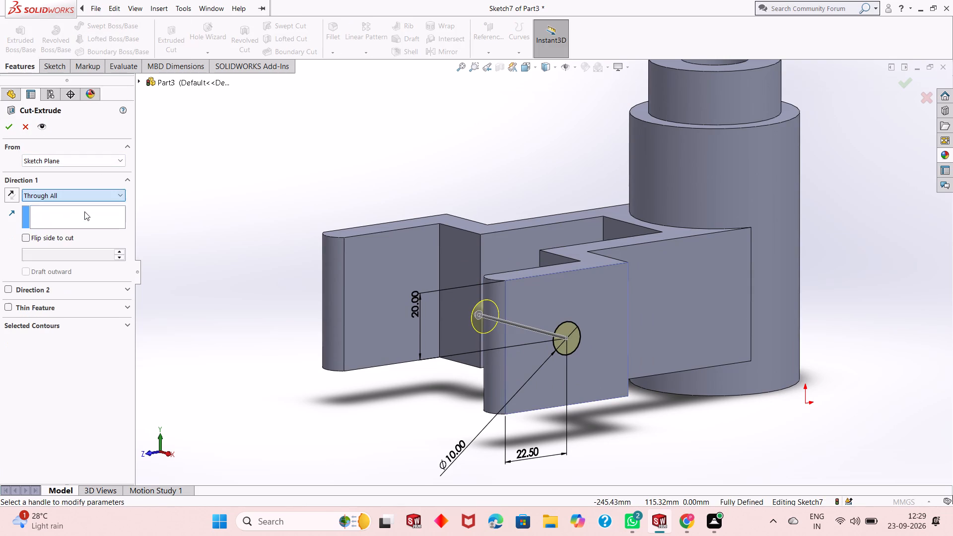
{"action": "left_click", "coordinate": [5, 130]}
{"action": "left_click", "coordinate": [222, 230]}
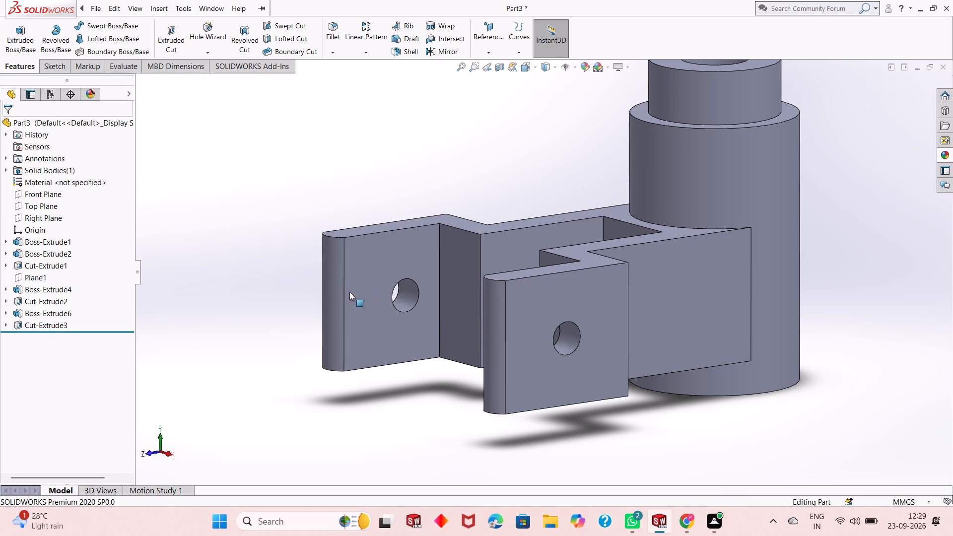
Examine the part from several directions, checking the holes in both arms, the slotted block and the bored cylinder.
{"action": "middle_click_drag", "start_coordinate": [349, 294], "coordinate": [311, 341]}
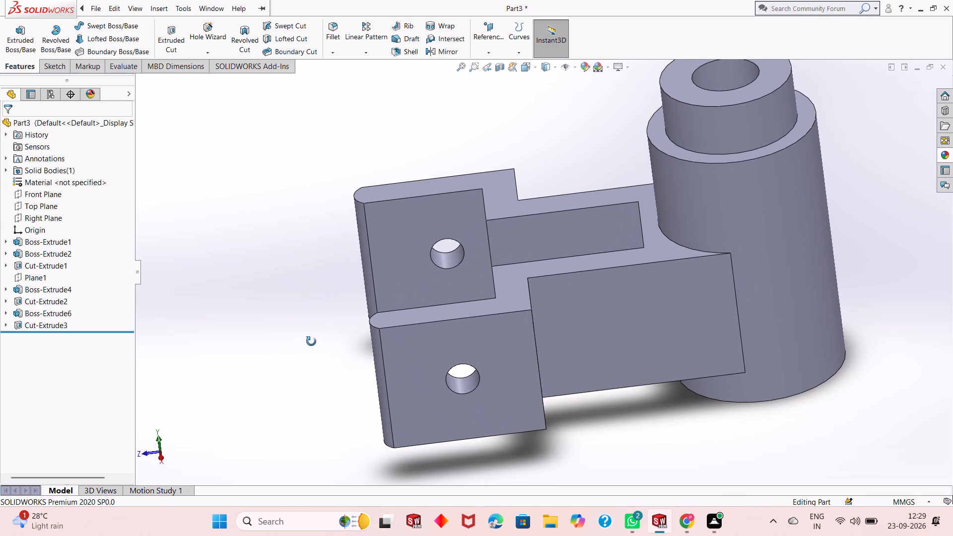
{"action": "middle_click_drag", "start_coordinate": [311, 341], "coordinate": [340, 282]}
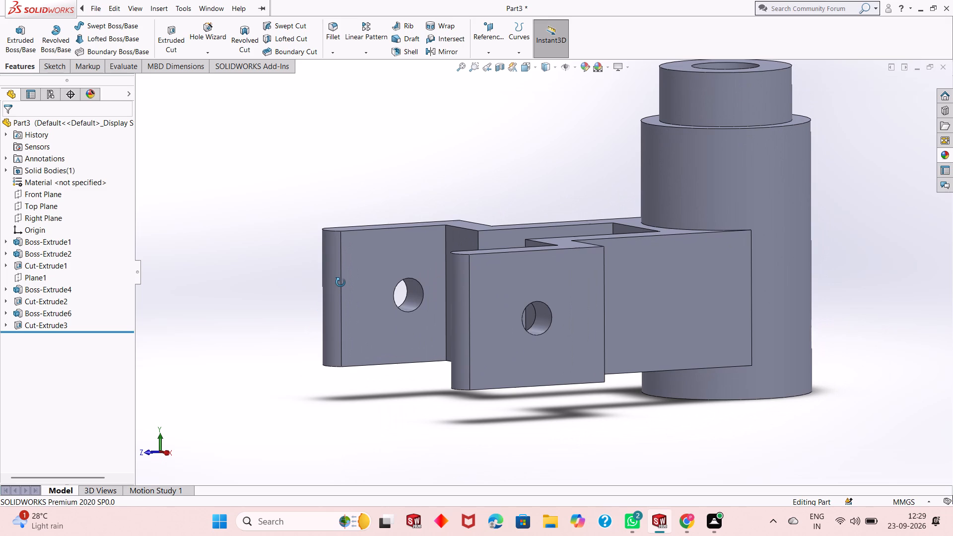
{"action": "middle_click_drag", "start_coordinate": [340, 282], "coordinate": [330, 282]}
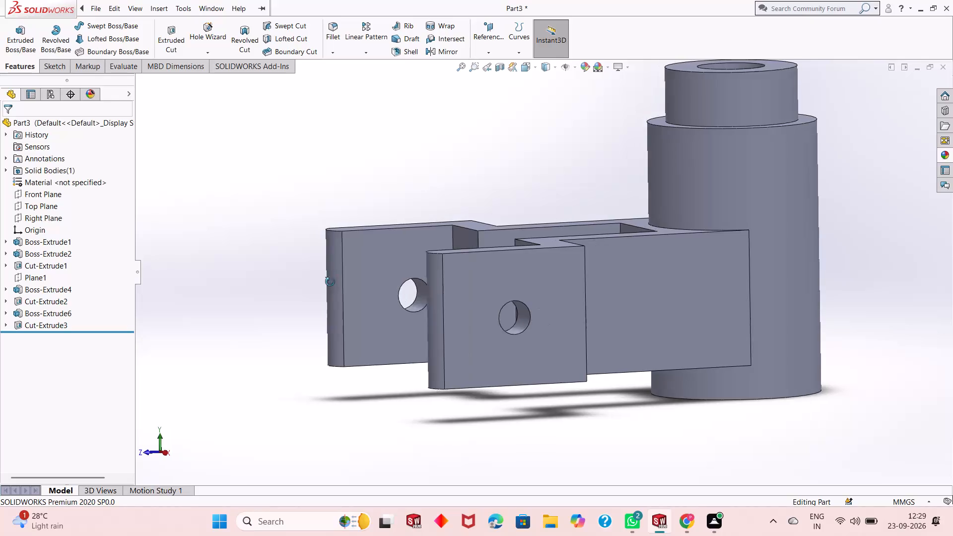
{"action": "middle_click_drag", "start_coordinate": [330, 282], "coordinate": [542, 294]}
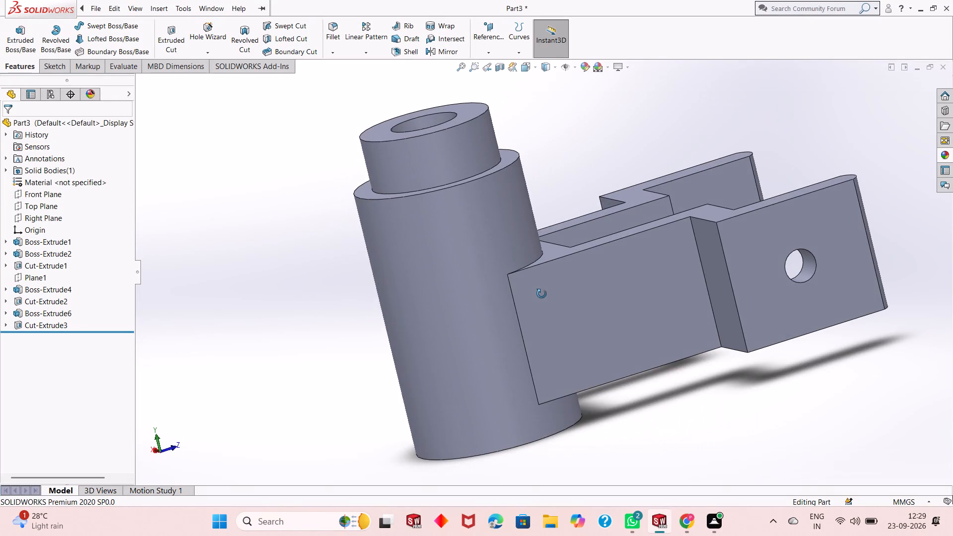
{"action": "middle_click_drag", "start_coordinate": [542, 294], "coordinate": [515, 437]}
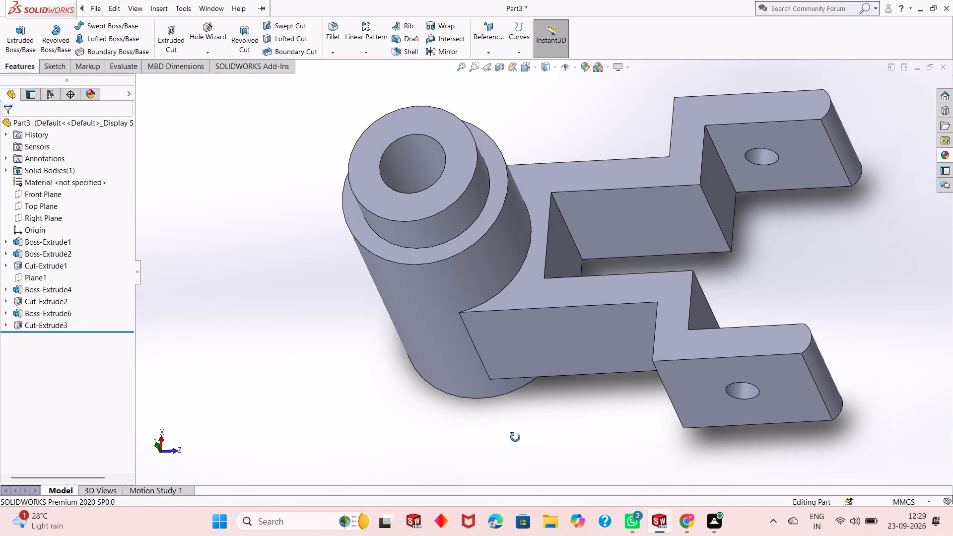
{"action": "middle_click_drag", "start_coordinate": [515, 437], "coordinate": [517, 425]}
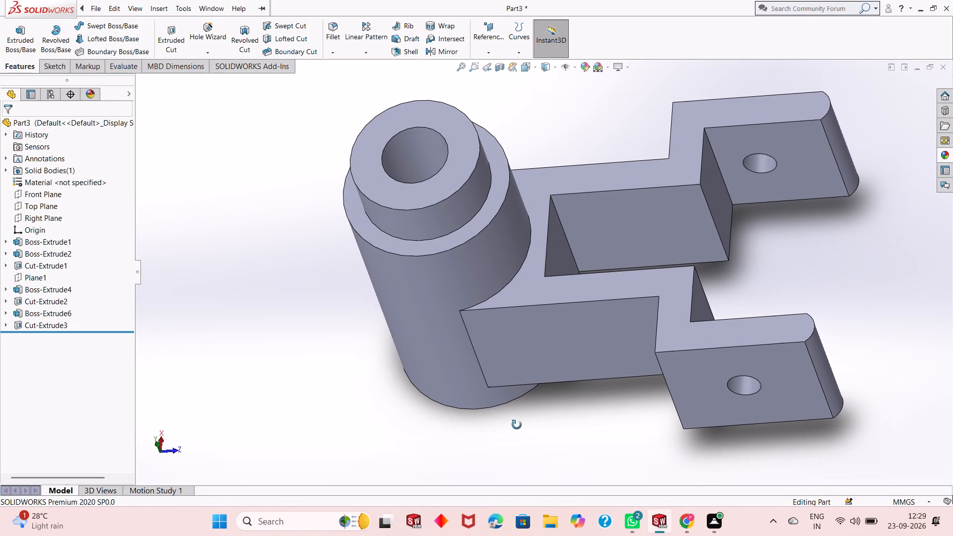
{"action": "middle_click_drag", "start_coordinate": [517, 425], "coordinate": [475, 389]}
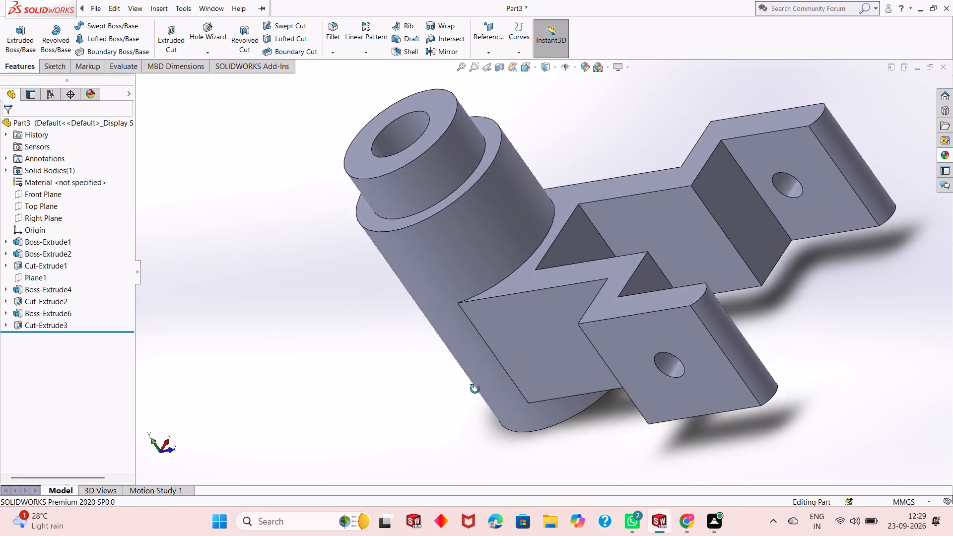
{"action": "middle_click_drag", "start_coordinate": [475, 389], "coordinate": [365, 390]}
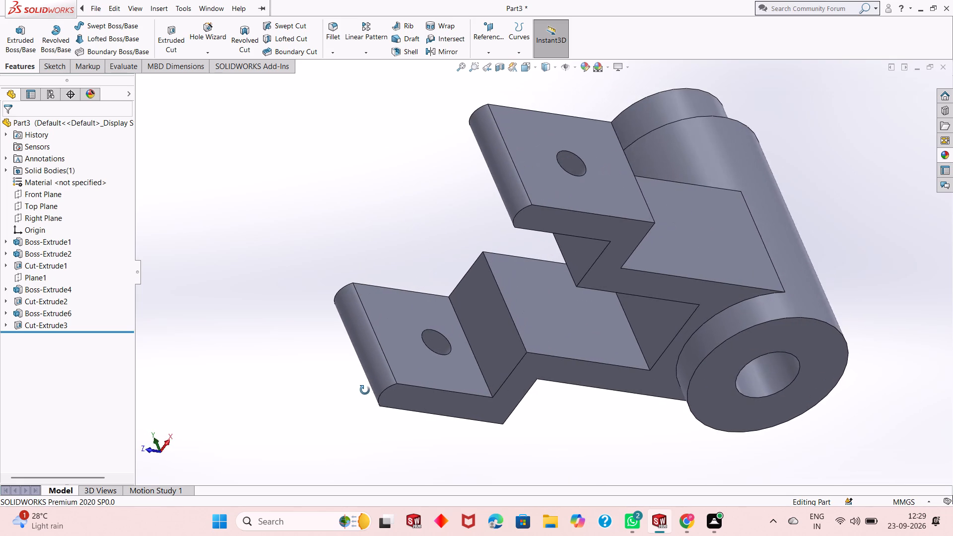
{"action": "middle_click_drag", "start_coordinate": [365, 390], "coordinate": [355, 459]}
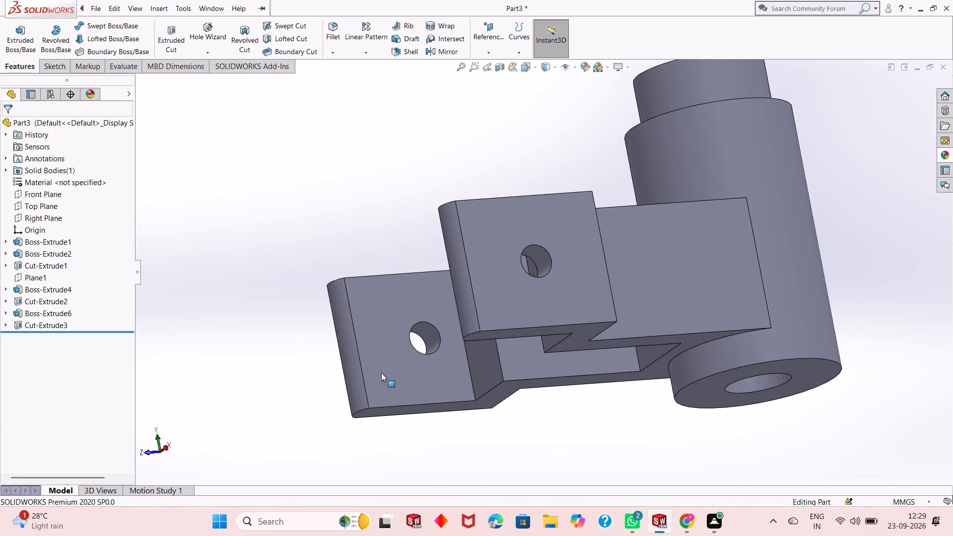
{"action": "scroll", "coordinate": [381, 373], "scroll_direction": "up", "scroll_amount": 2}
{"action": "middle_click_drag", "start_coordinate": [613, 267], "coordinate": [642, 430]}
{"action": "scroll", "coordinate": [629, 390], "scroll_direction": "up", "scroll_amount": 1}
{"action": "scroll", "coordinate": [646, 245], "scroll_direction": "down", "scroll_amount": 2}
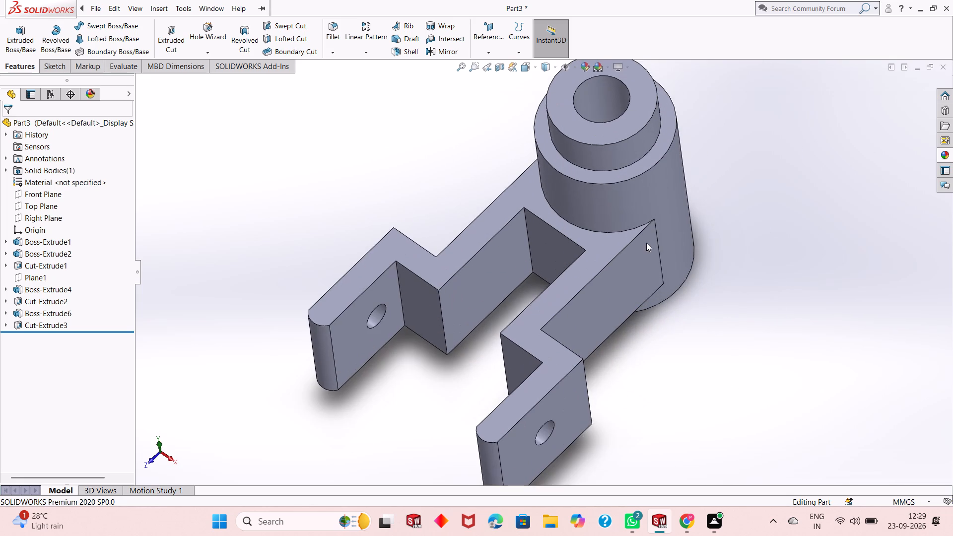
{"action": "scroll", "coordinate": [638, 208], "scroll_direction": "up", "scroll_amount": 2}
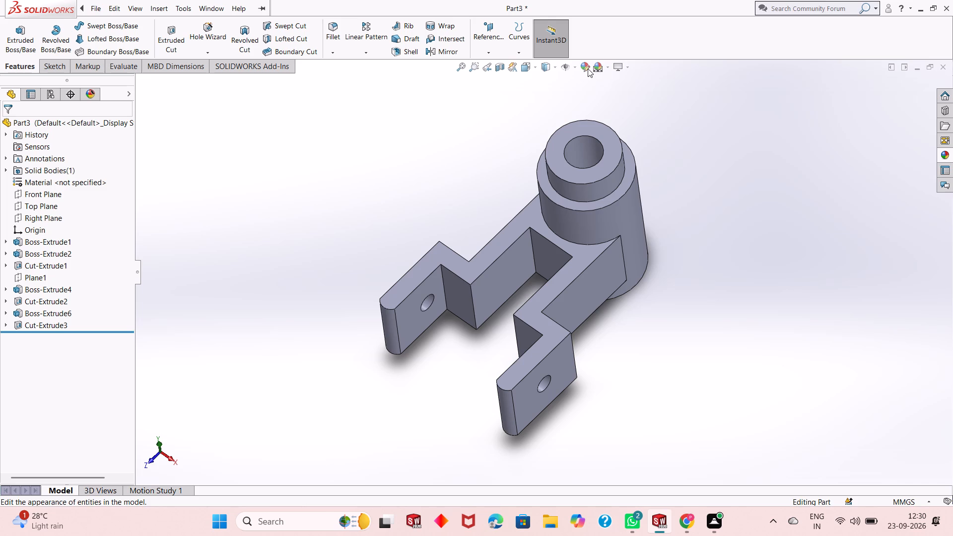
Change the whole part's appearance colour to a light golden tan with a red value of 255.
{"action": "left_click", "coordinate": [588, 68]}
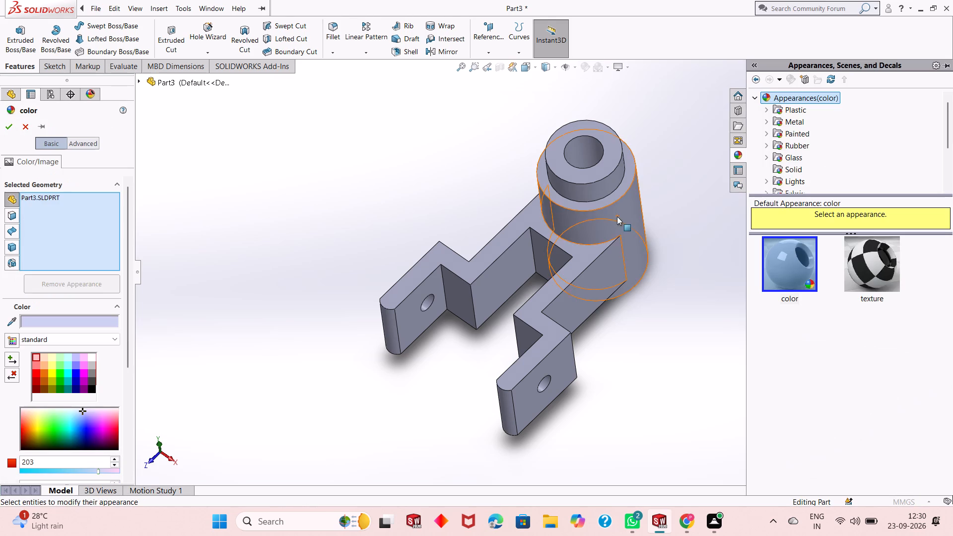
{"action": "left_click", "coordinate": [32, 414]}
{"action": "left_click", "coordinate": [33, 423]}
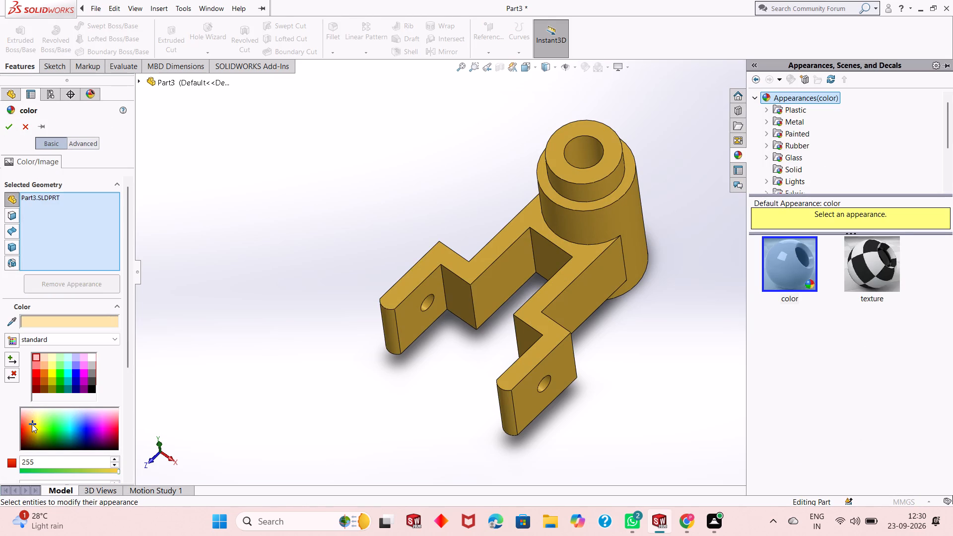
{"action": "left_click", "coordinate": [30, 423]}
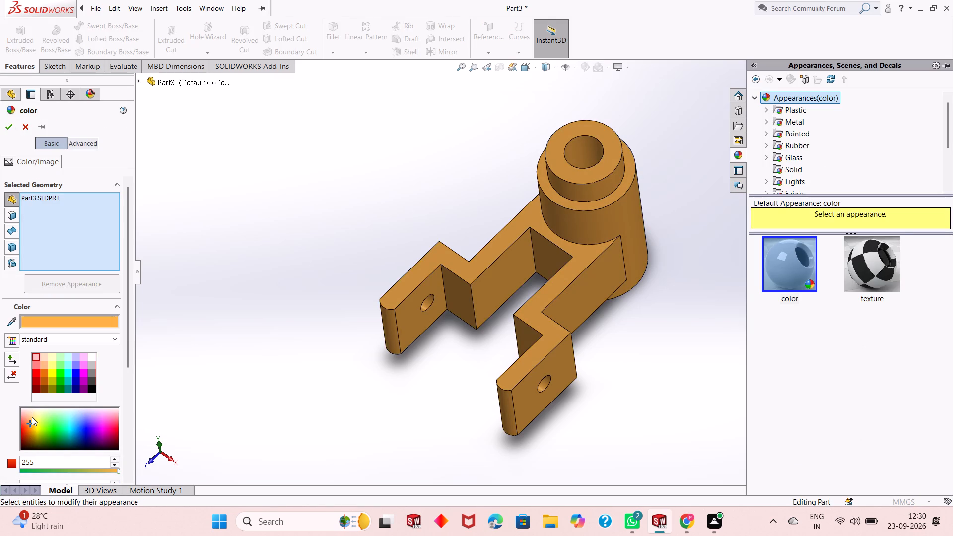
{"action": "left_click", "coordinate": [32, 417]}
{"action": "left_click", "coordinate": [34, 417]}
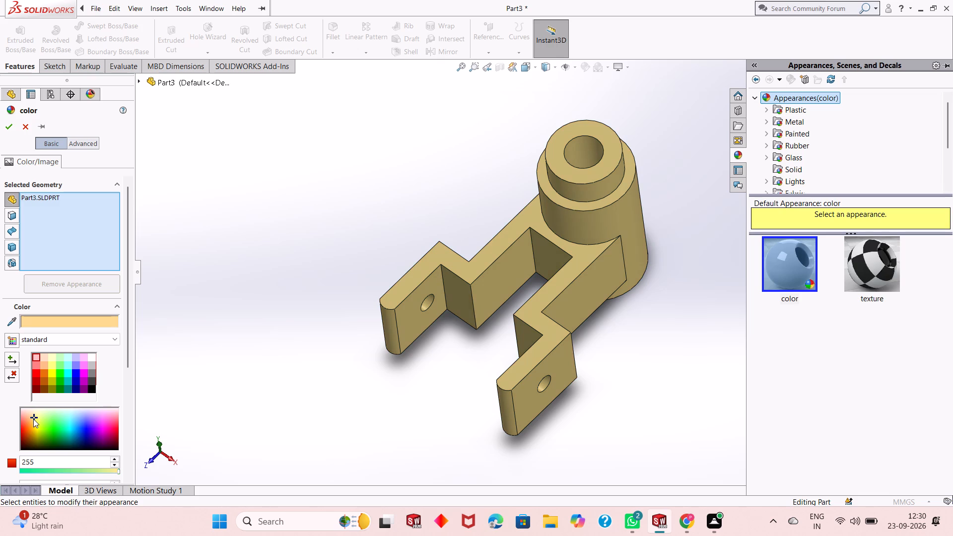
{"action": "left_click", "coordinate": [33, 419]}
{"action": "left_click", "coordinate": [34, 422]}
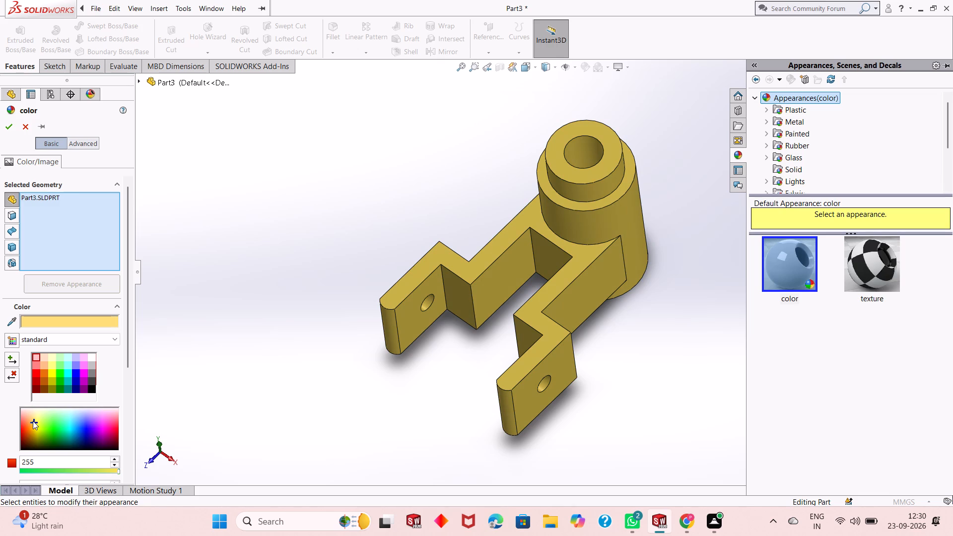
{"action": "left_click", "coordinate": [32, 419]}
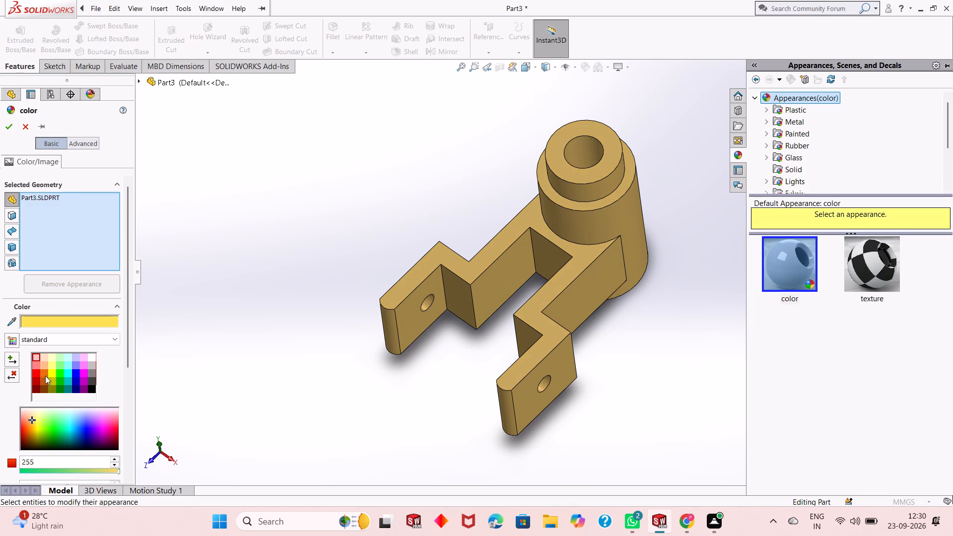
{"action": "middle_click_drag", "start_coordinate": [434, 324], "coordinate": [414, 253]}
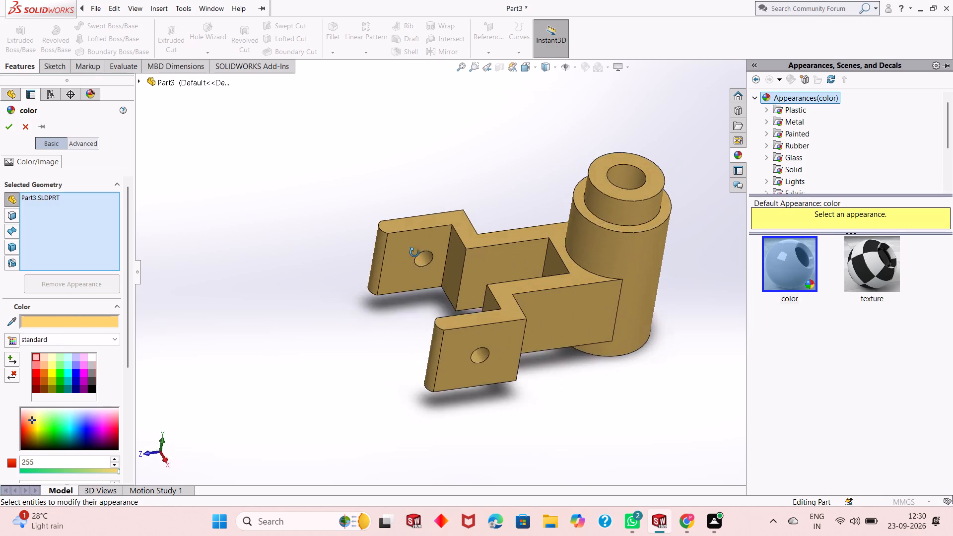
{"action": "middle_click_drag", "start_coordinate": [414, 253], "coordinate": [404, 294]}
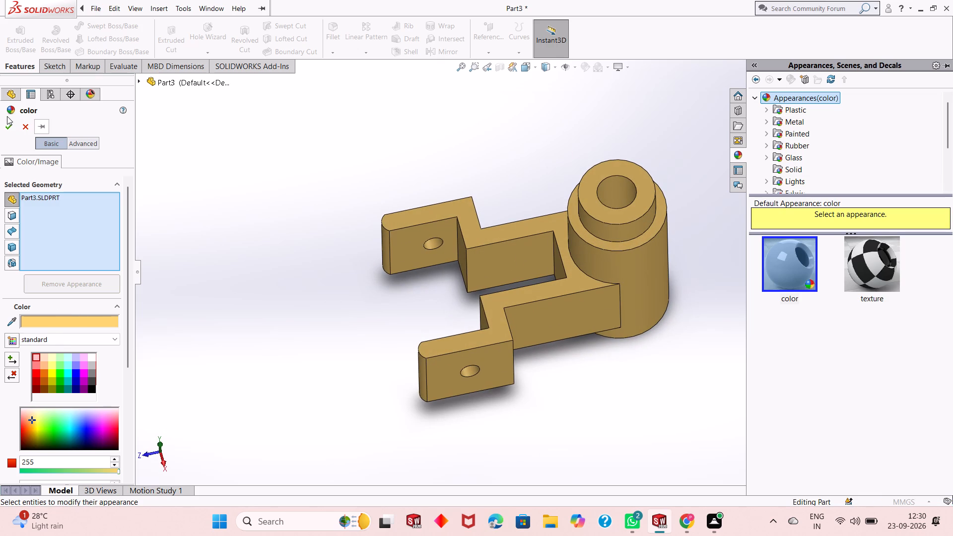
{"action": "left_click", "coordinate": [6, 128]}
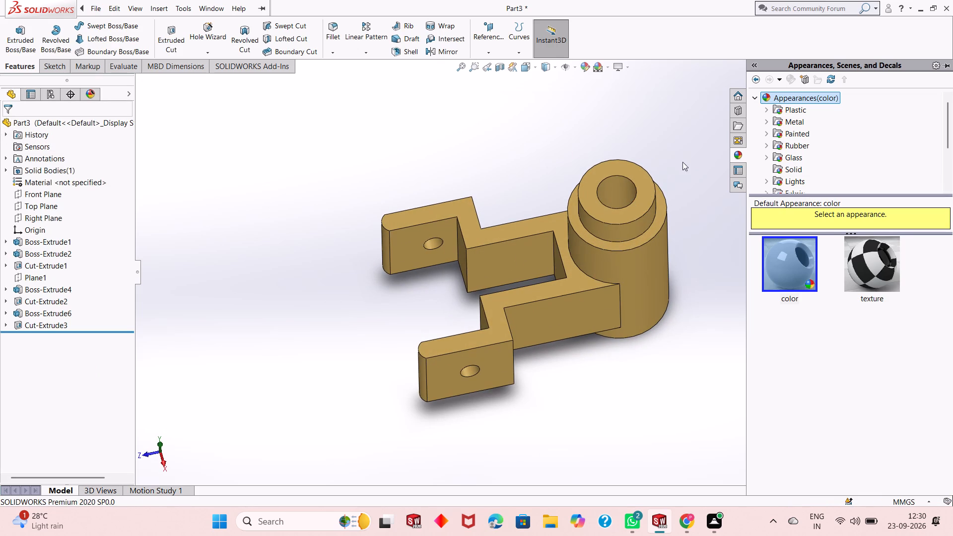
Apply the polished aluminum metal appearance to the through-hole cut feature in the two arms.
{"action": "scroll", "coordinate": [652, 168], "scroll_direction": "up", "scroll_amount": 2}
{"action": "scroll", "coordinate": [594, 264], "scroll_direction": "down", "scroll_amount": 3}
{"action": "scroll", "coordinate": [591, 269], "scroll_direction": "up", "scroll_amount": 1}
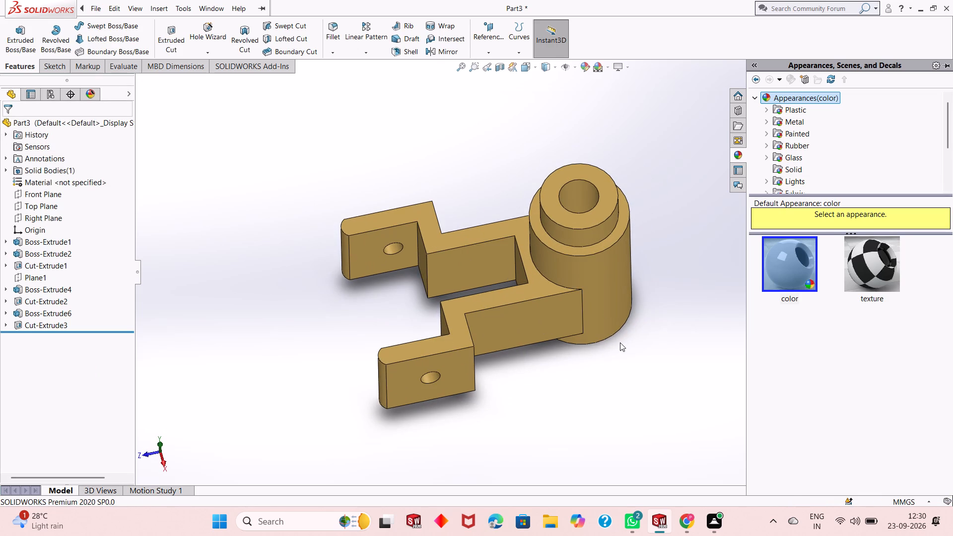
{"action": "middle_click_drag", "start_coordinate": [620, 344], "coordinate": [630, 282]}
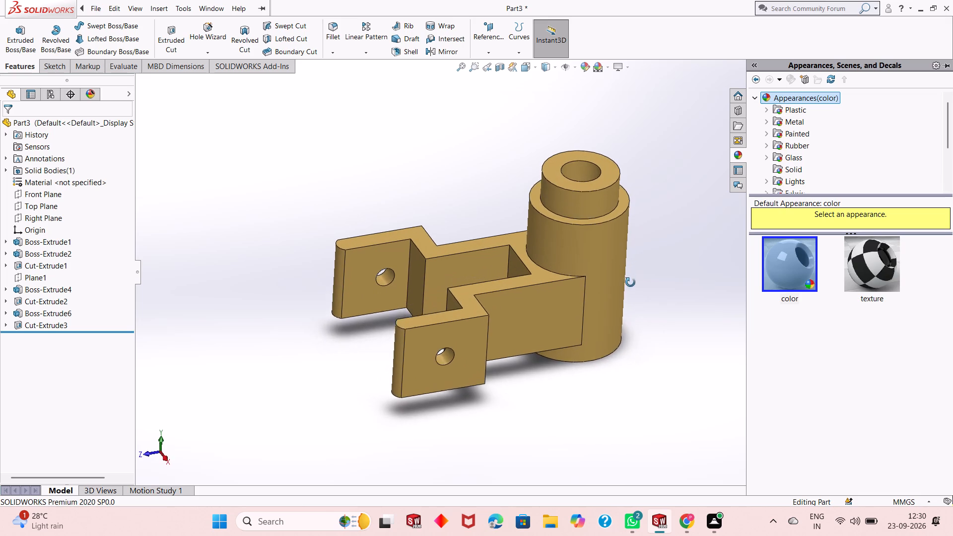
{"action": "middle_click_drag", "start_coordinate": [630, 282], "coordinate": [625, 273]}
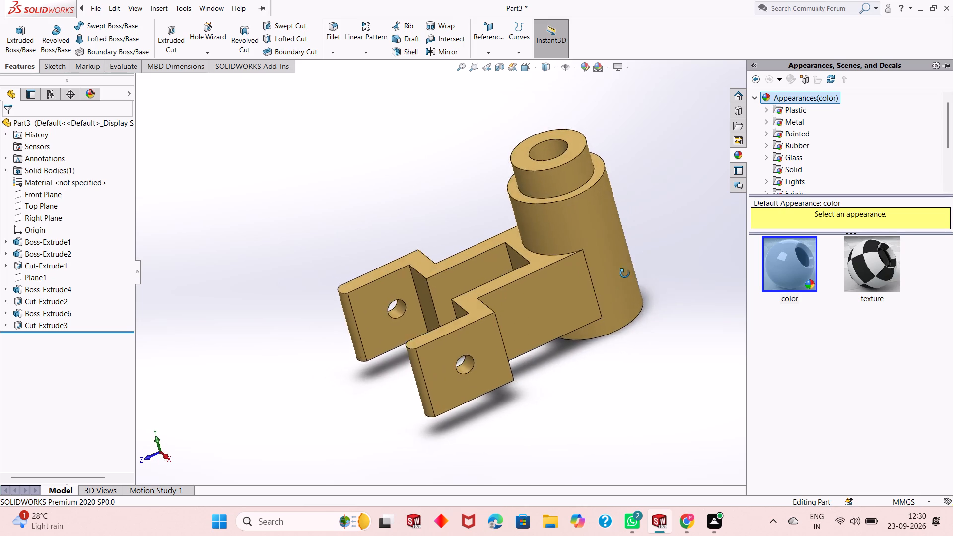
{"action": "middle_click_drag", "start_coordinate": [625, 273], "coordinate": [613, 314]}
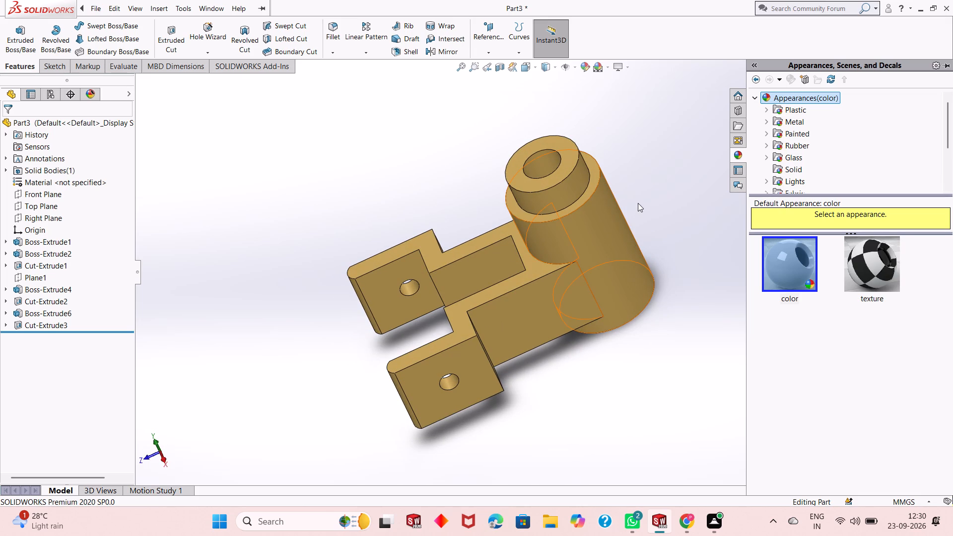
{"action": "left_click", "coordinate": [792, 124]}
{"action": "left_click_drag", "start_coordinate": [785, 347], "coordinate": [785, 348]}
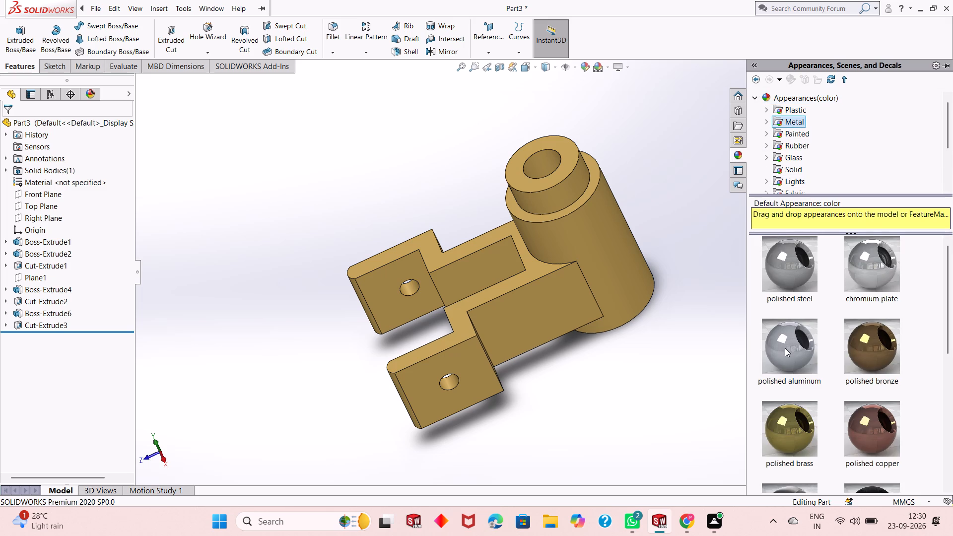
{"action": "left_click_drag", "start_coordinate": [785, 348], "coordinate": [451, 384]}
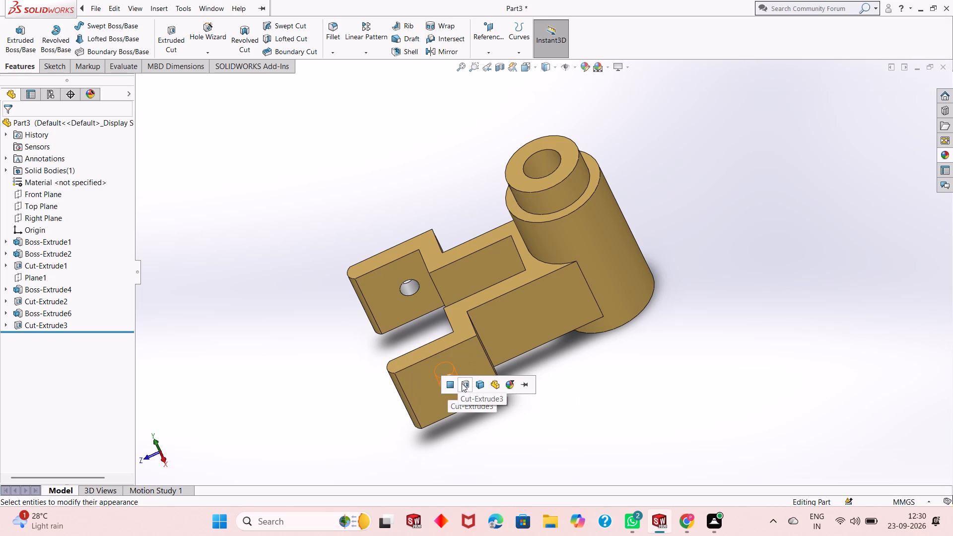
{"action": "left_click", "coordinate": [462, 383]}
{"action": "right_click_drag", "start_coordinate": [802, 171], "coordinate": [839, 190]}
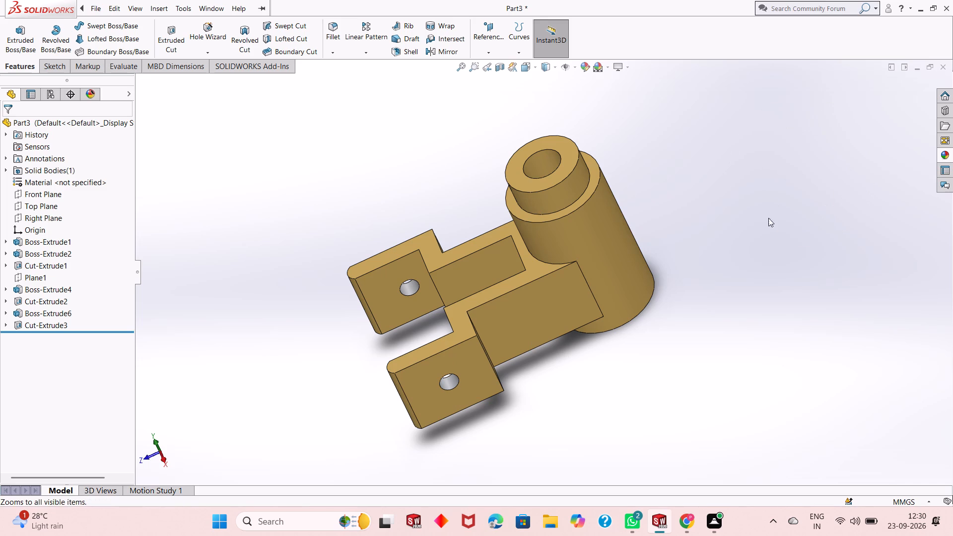
Apply the polished aluminum metal appearance to the central bore of the stepped cylinder.
{"action": "left_click", "coordinate": [944, 156]}
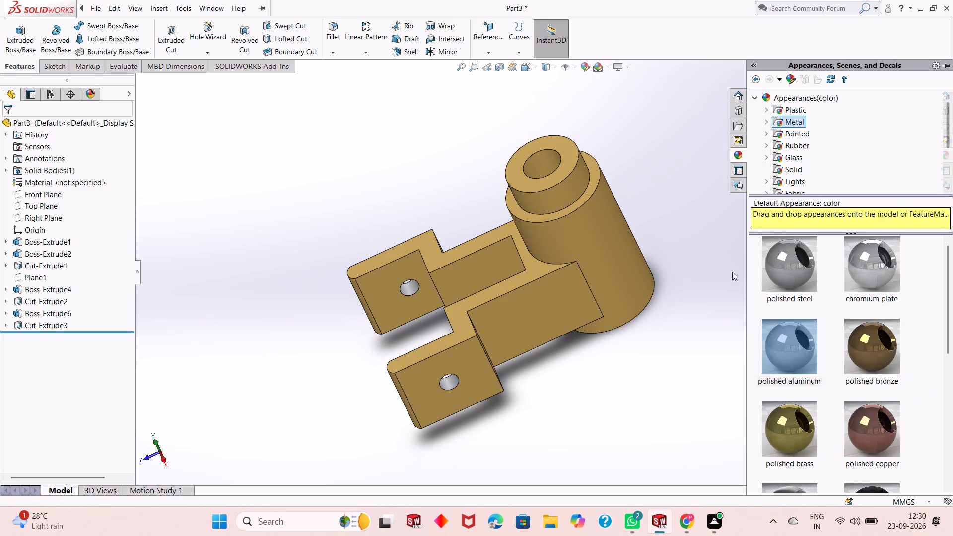
{"action": "left_click_drag", "start_coordinate": [785, 348], "coordinate": [542, 158]}
{"action": "left_click", "coordinate": [542, 158]}
Examine the coloured part from several directions, checking the aluminum bore, the arm holes and the slotted block.
{"action": "middle_click_drag", "start_coordinate": [635, 294], "coordinate": [670, 407]}
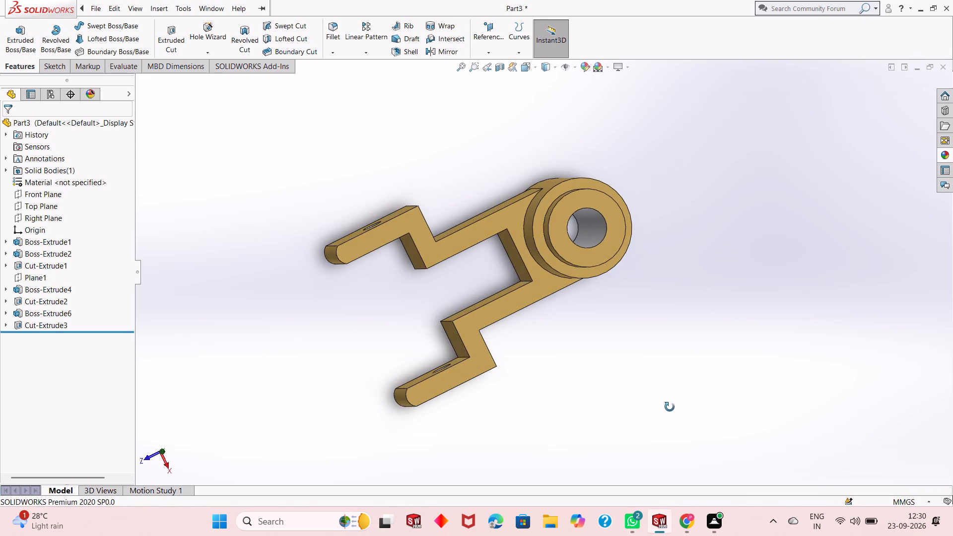
{"action": "middle_click_drag", "start_coordinate": [670, 407], "coordinate": [684, 245]}
{"action": "scroll", "coordinate": [573, 278], "scroll_direction": "up", "scroll_amount": 2}
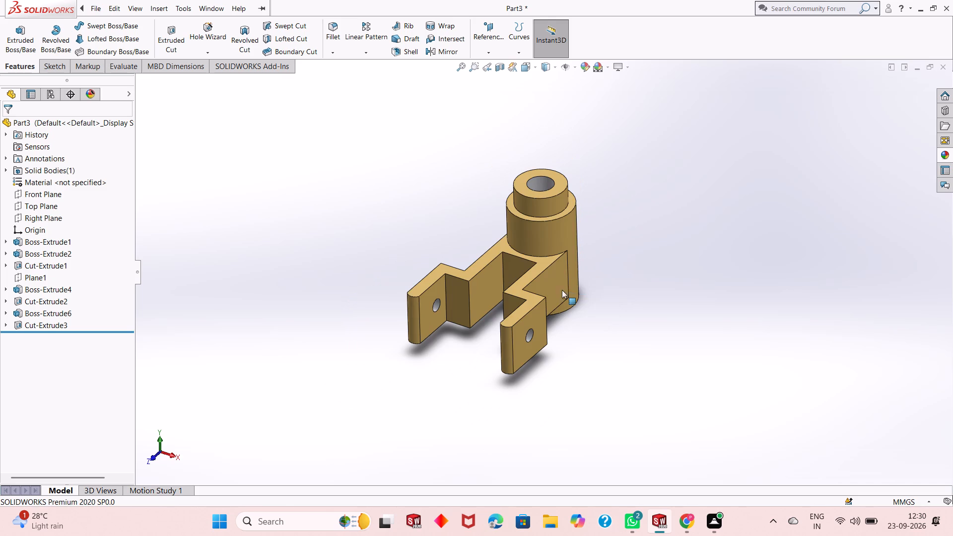
{"action": "middle_click_drag", "start_coordinate": [562, 290], "coordinate": [523, 281]}
{"action": "scroll", "coordinate": [576, 234], "scroll_direction": "down", "scroll_amount": 1}
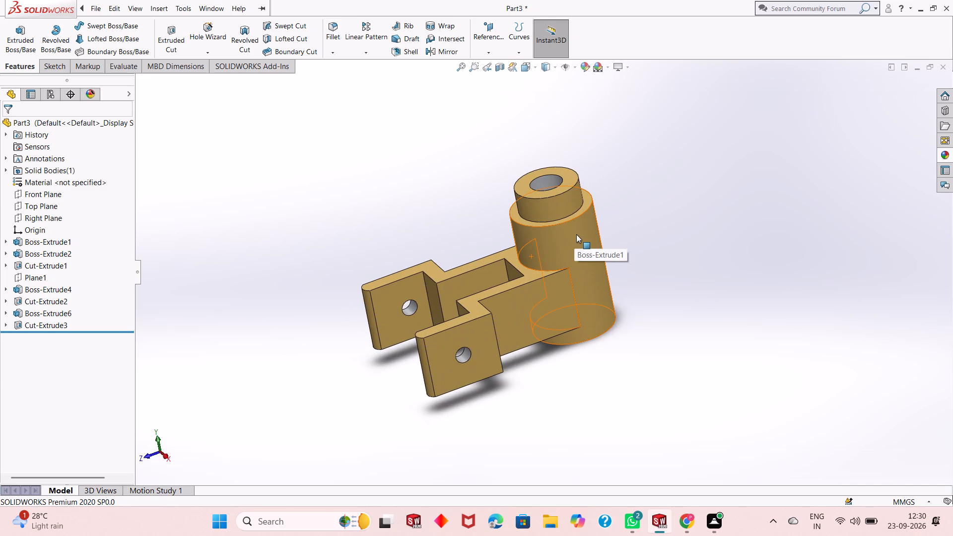
{"action": "scroll", "coordinate": [518, 244], "scroll_direction": "down", "scroll_amount": 1}
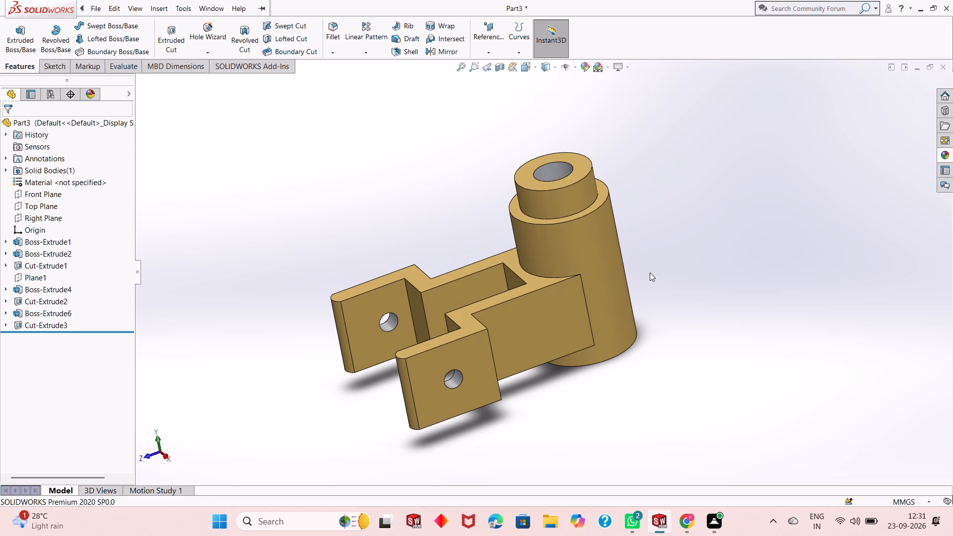
{"action": "middle_click_drag", "start_coordinate": [653, 251], "coordinate": [694, 216]}
{"action": "middle_click_drag", "start_coordinate": [565, 267], "coordinate": [591, 246]}
{"action": "middle_click_drag", "start_coordinate": [559, 254], "coordinate": [556, 267]}
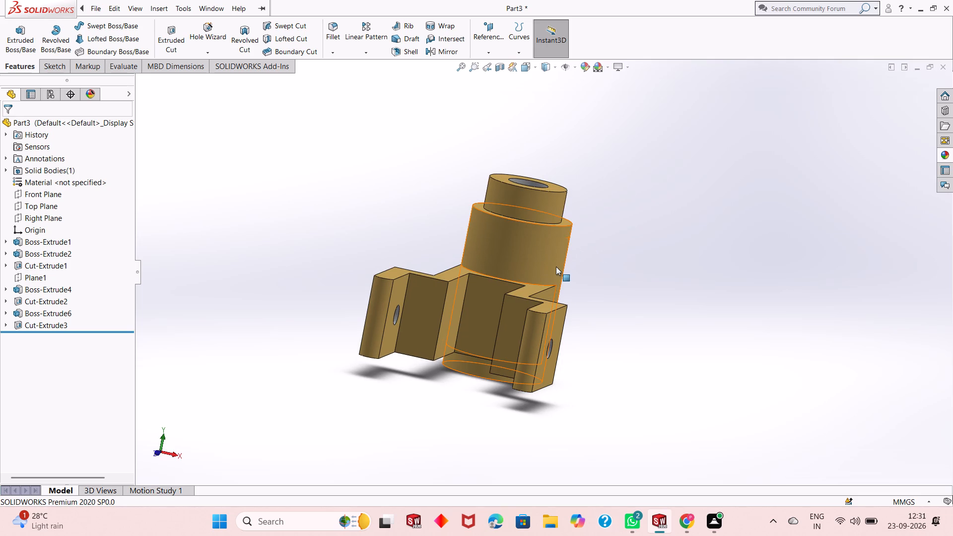
{"action": "middle_click_drag", "start_coordinate": [553, 272], "coordinate": [514, 293]}
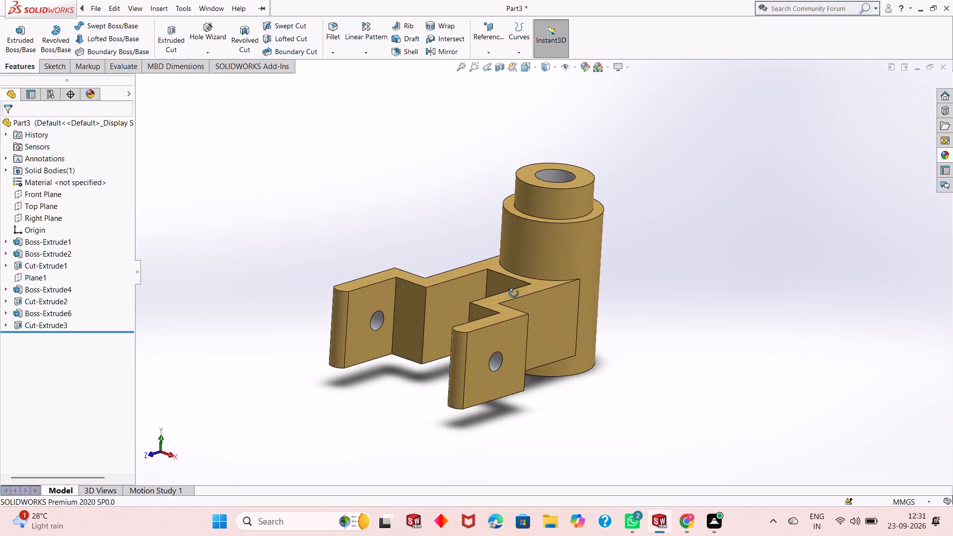
{"action": "middle_click_drag", "start_coordinate": [514, 293], "coordinate": [505, 315]}
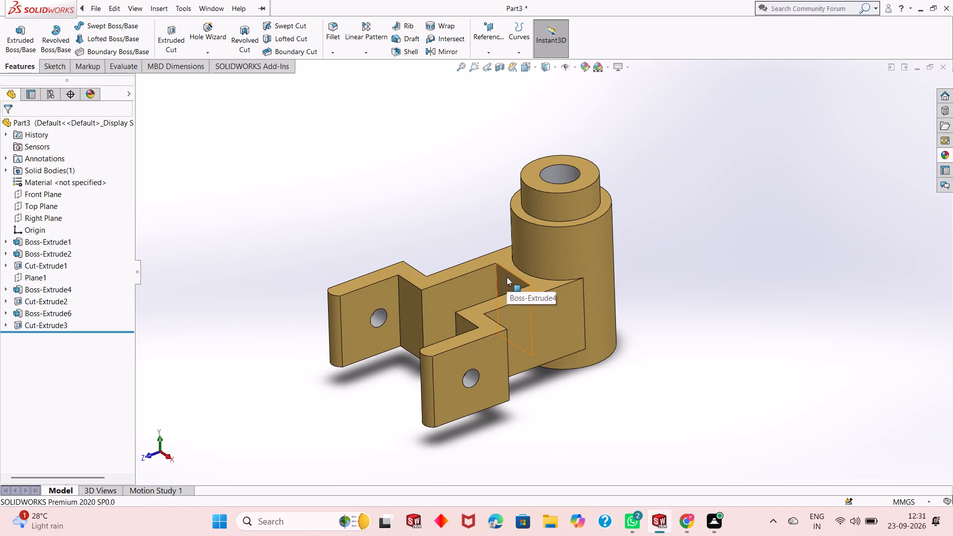
{"action": "scroll", "coordinate": [494, 222], "scroll_direction": "down", "scroll_amount": 2}
{"action": "scroll", "coordinate": [535, 300], "scroll_direction": "up", "scroll_amount": 1}
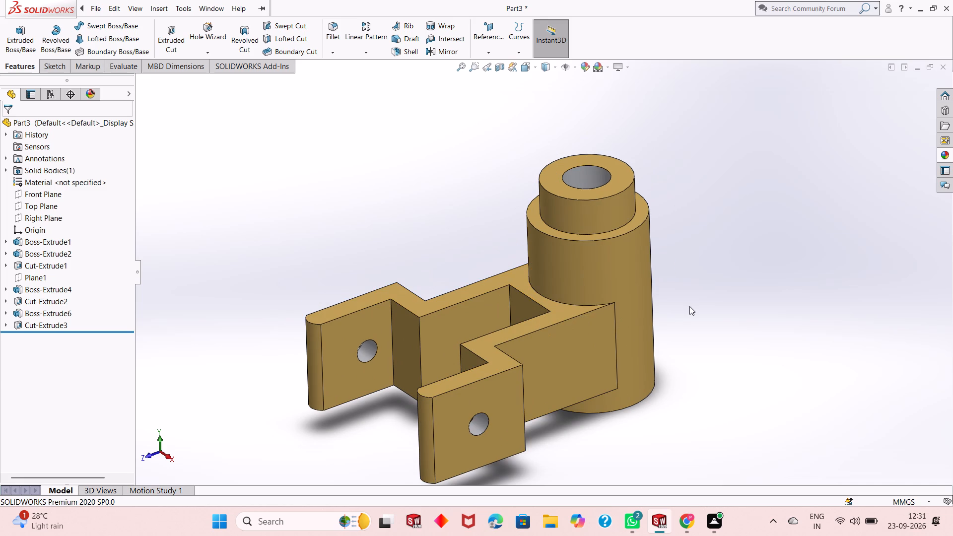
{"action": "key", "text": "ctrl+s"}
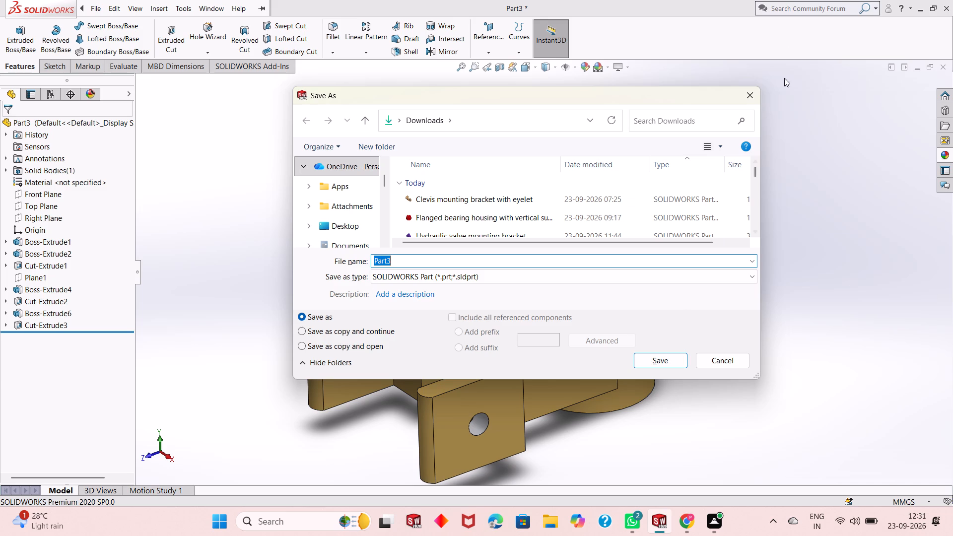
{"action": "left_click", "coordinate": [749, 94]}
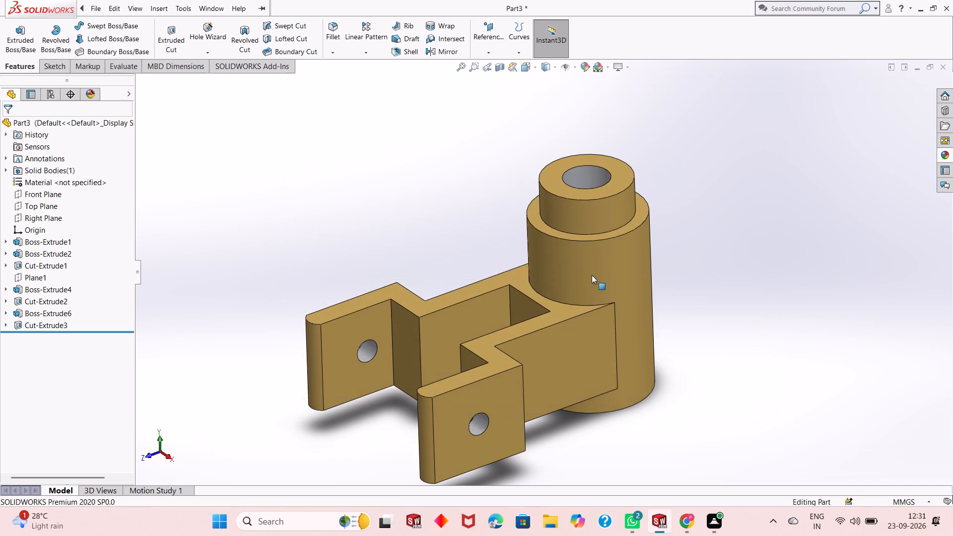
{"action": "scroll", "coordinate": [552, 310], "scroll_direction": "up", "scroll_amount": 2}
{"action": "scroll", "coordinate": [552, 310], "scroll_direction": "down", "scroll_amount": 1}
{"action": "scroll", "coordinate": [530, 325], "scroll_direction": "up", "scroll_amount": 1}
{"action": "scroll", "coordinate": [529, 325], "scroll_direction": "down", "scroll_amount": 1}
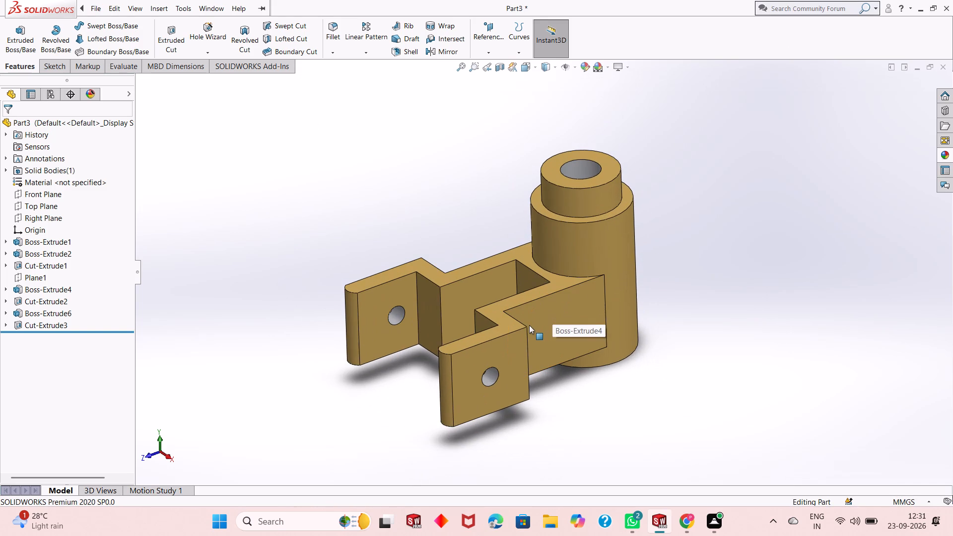
Save the part in Downloads as a SOLIDWORKS Part named "Double mounting bracket with cylindrical boss".
{"action": "key", "text": "ctrl+s"}
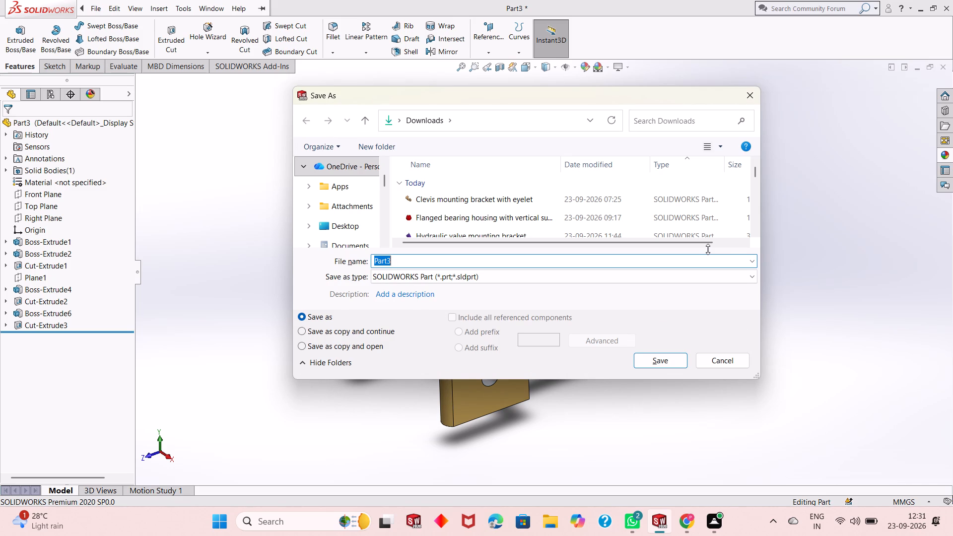
{"action": "type", "text": "Double"}
{"action": "key", "text": "space"}
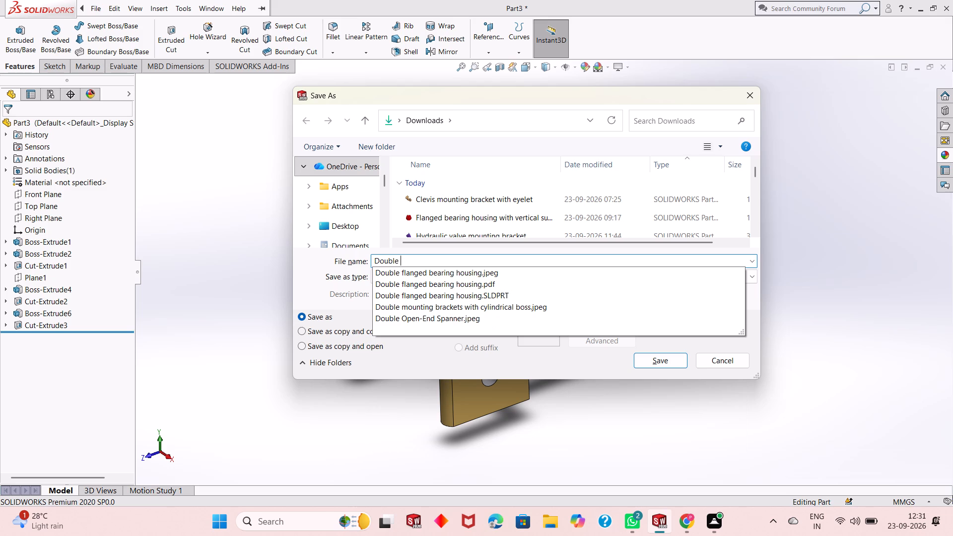
{"action": "type", "text": "mounting"}
{"action": "key", "text": "space"}
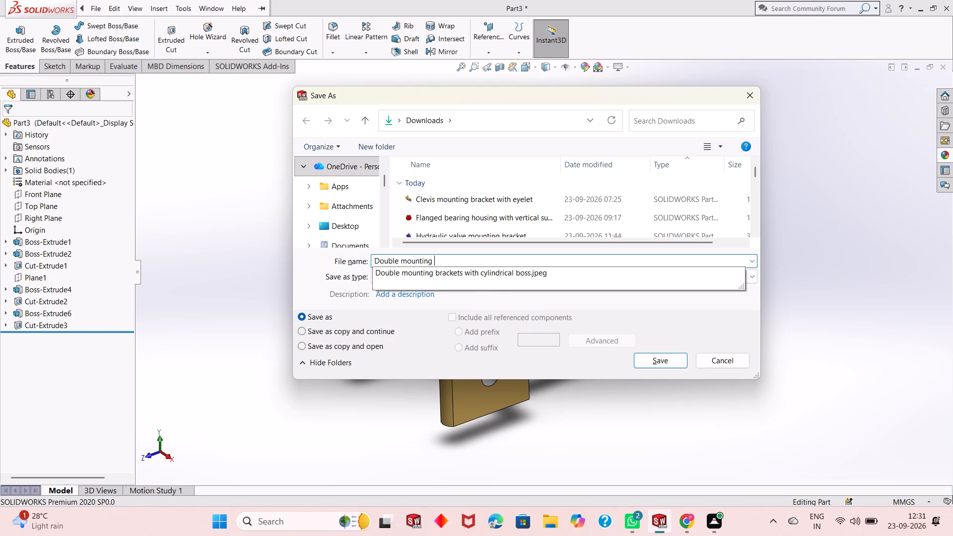
{"action": "type", "text": "bra"}
{"action": "type", "text": "cket"}
{"action": "key", "text": "space"}
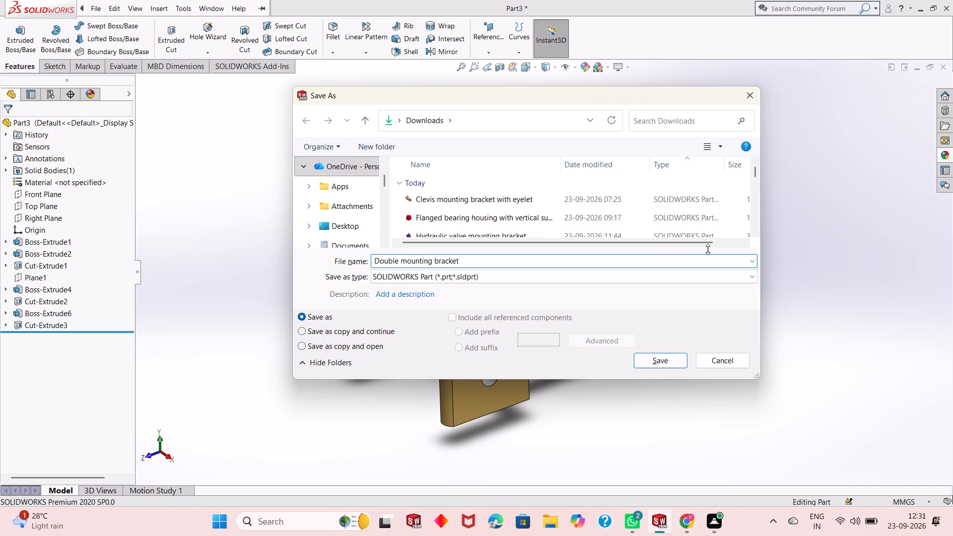
{"action": "type", "text": "with"}
{"action": "key", "text": "space"}
{"action": "type", "text": "cylindrical"}
{"action": "key", "text": "space"}
{"action": "type", "text": "boss"}
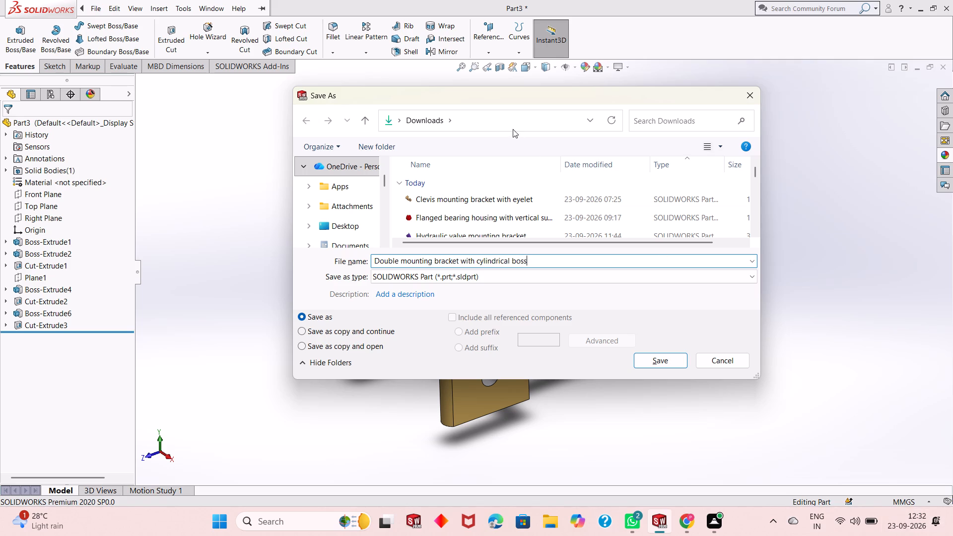
{"action": "left_click", "coordinate": [656, 362]}
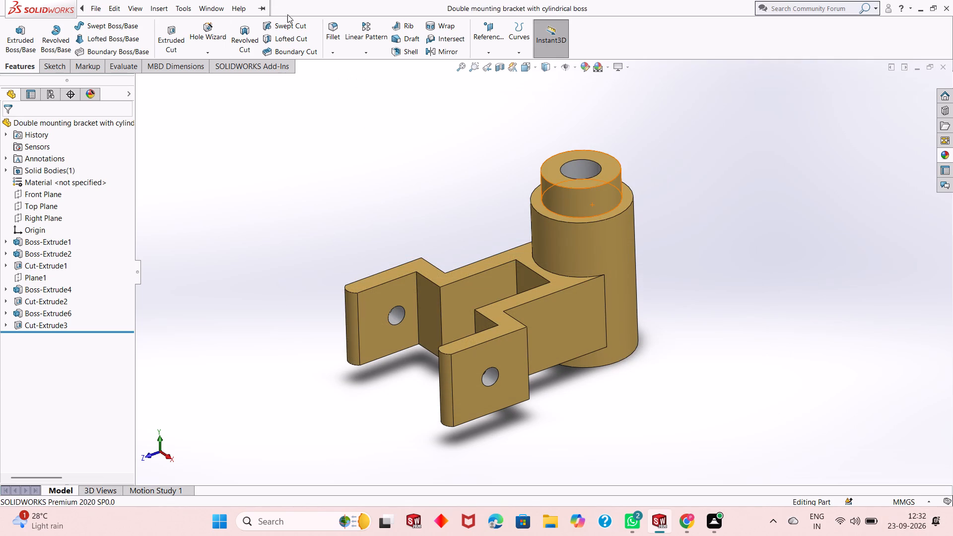
Save a PDF version of the part in Downloads under the name "Double mounting bracket with cylindrical boss".
{"action": "left_click", "coordinate": [306, 4]}
{"action": "left_click", "coordinate": [170, 9]}
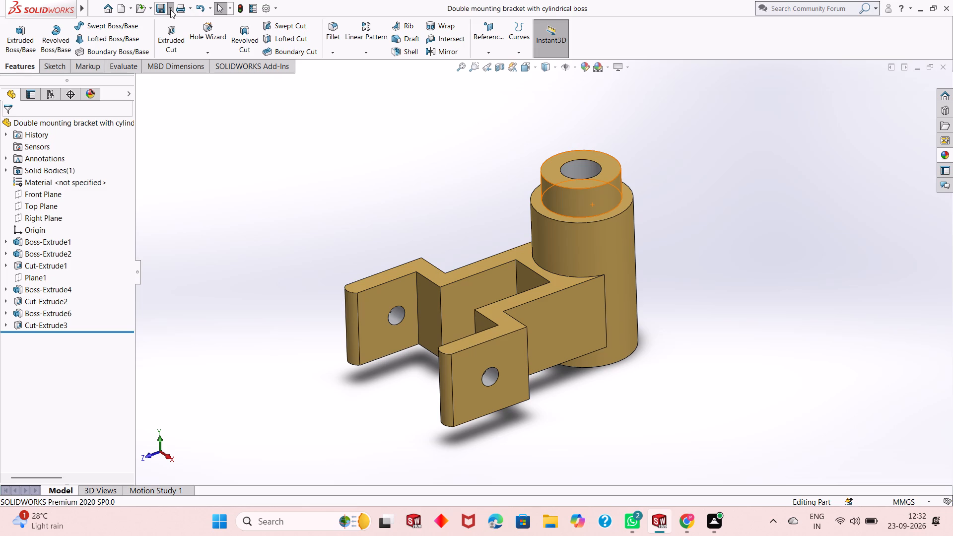
{"action": "left_click", "coordinate": [178, 32]}
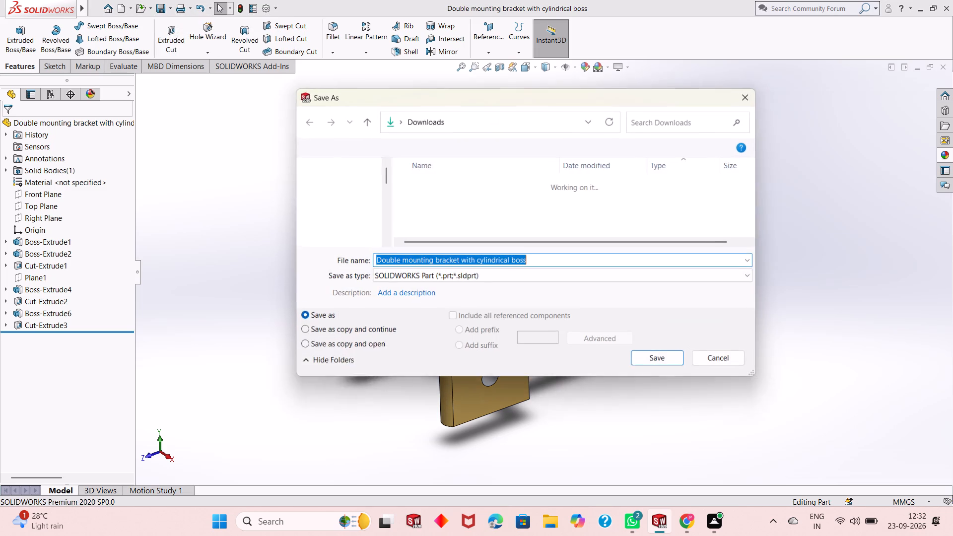
{"action": "left_click", "coordinate": [494, 278]}
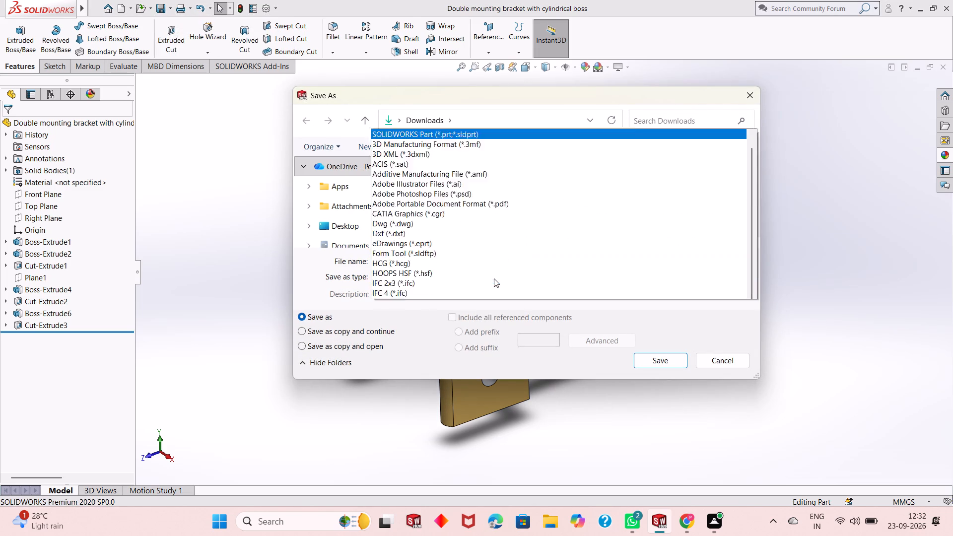
{"action": "left_click", "coordinate": [540, 76]}
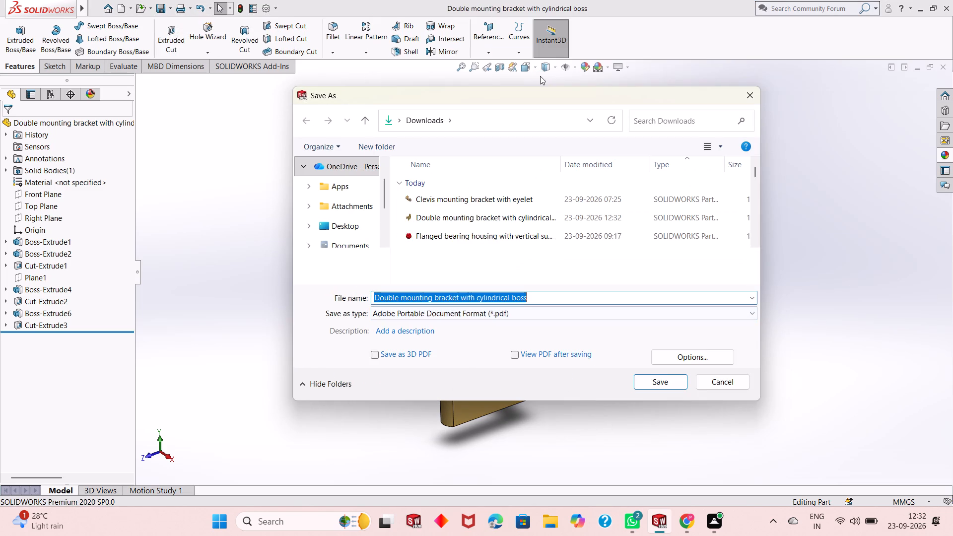
{"action": "left_click", "coordinate": [665, 383]}
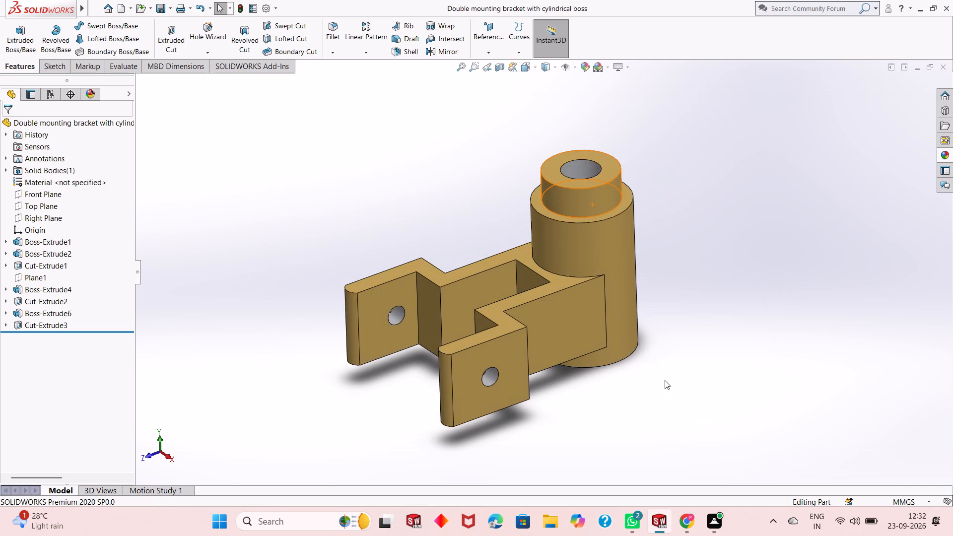